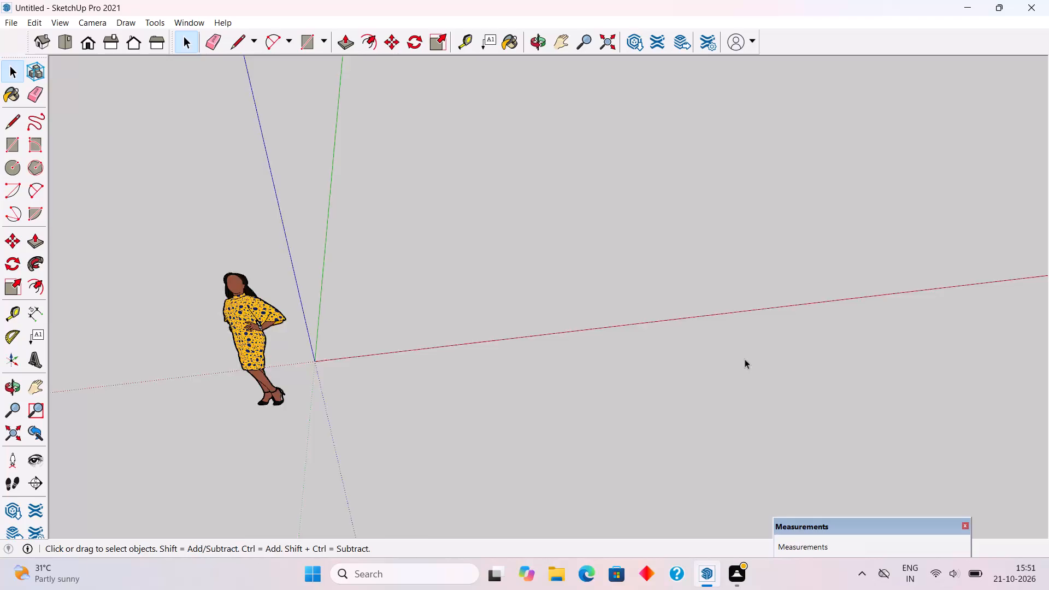
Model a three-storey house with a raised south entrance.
Draw a ground rectangle about 35' 2" by 26' beside the origin, on the positive red and green side.
scroll(745, 359, down, 9)
scroll(736, 365, up, 1)
scroll(736, 365, down, 4)
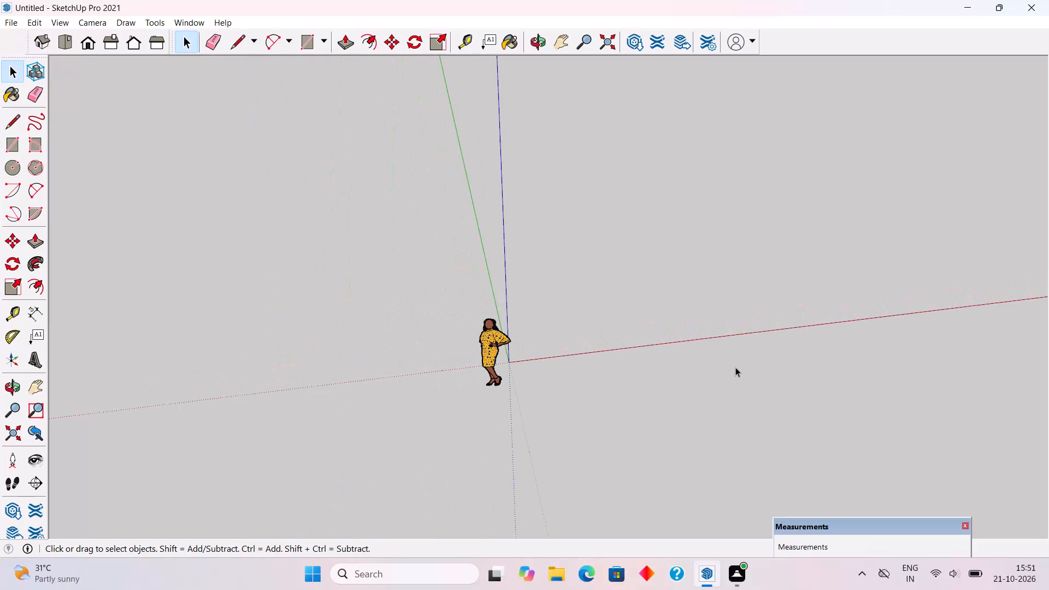
scroll(735, 367, down, 2)
scroll(820, 218, up, 5)
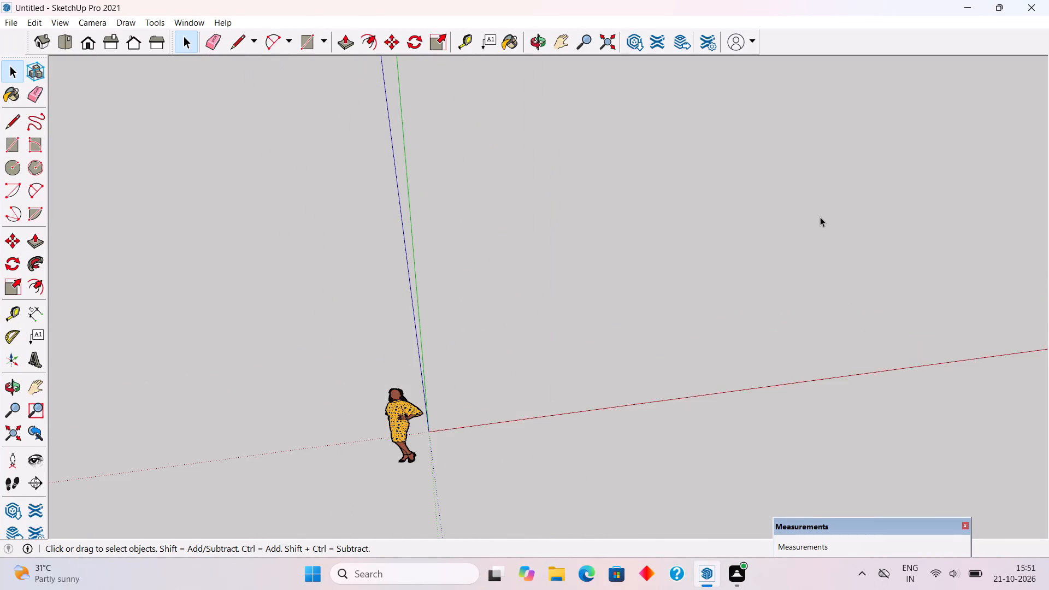
scroll(820, 216, up, 1)
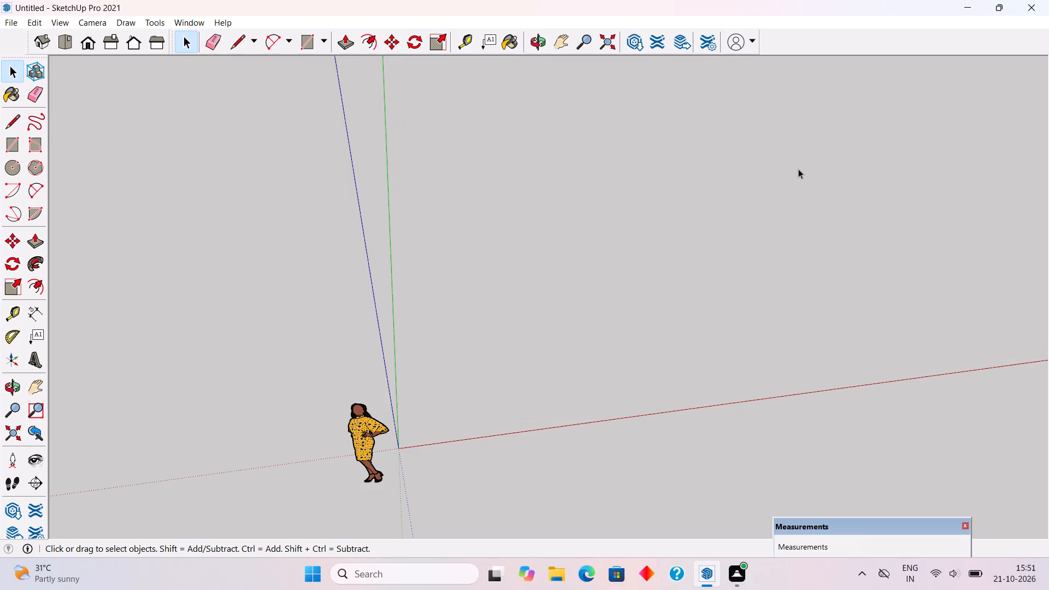
key(r)
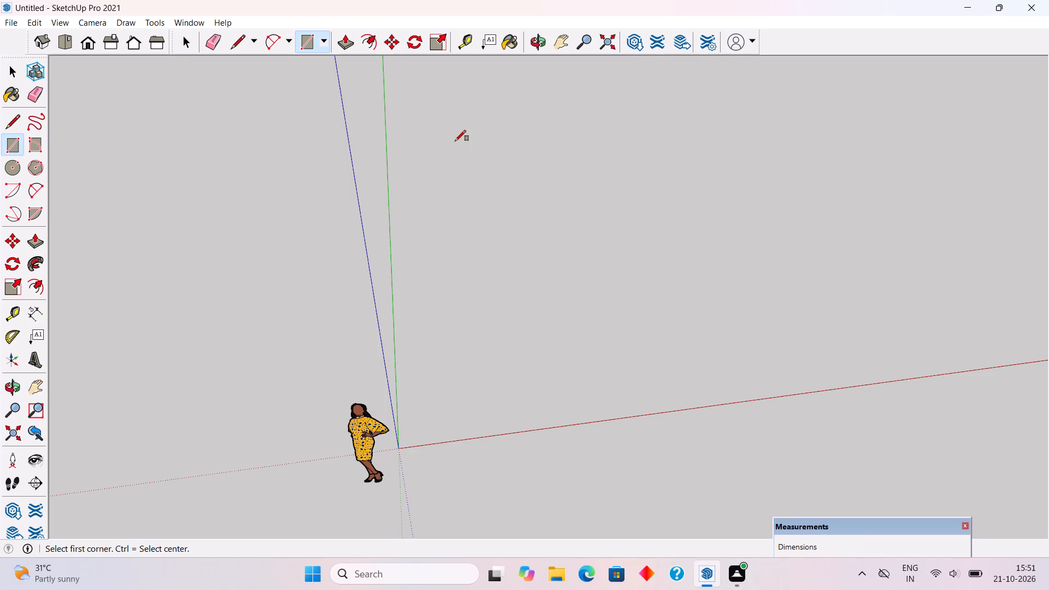
click(434, 177)
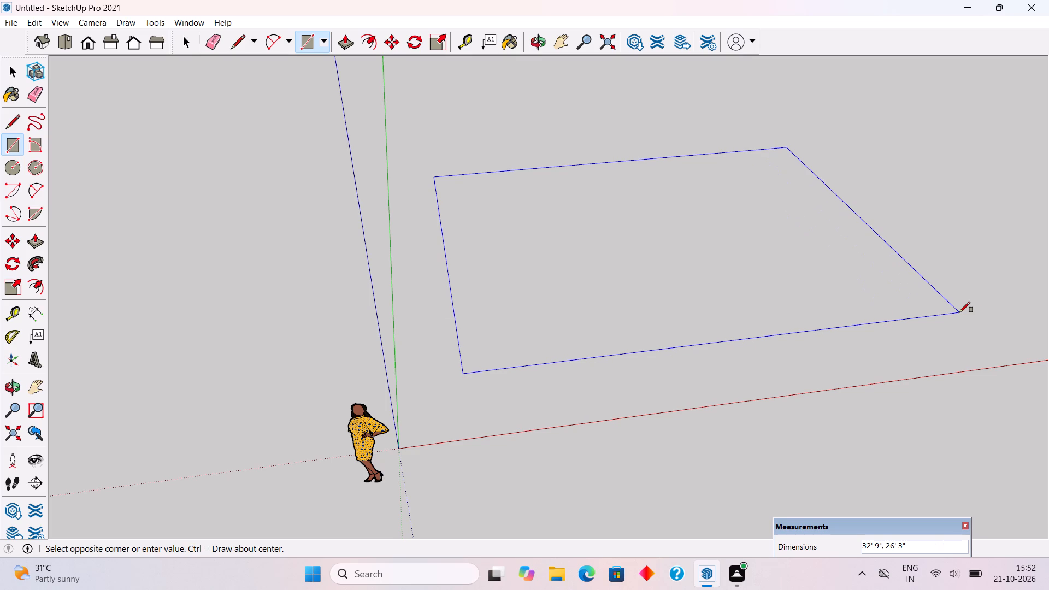
click(989, 306)
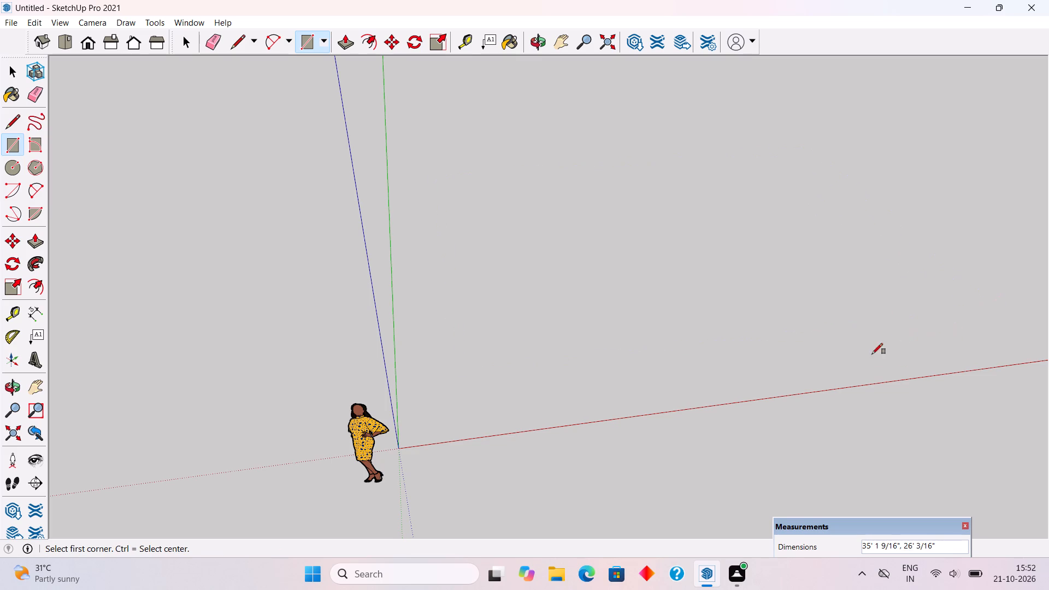
Push/Pull the ground rectangle up 6" to form a base slab.
middle_drag(829, 332, 676, 254)
scroll(676, 254, down, 3)
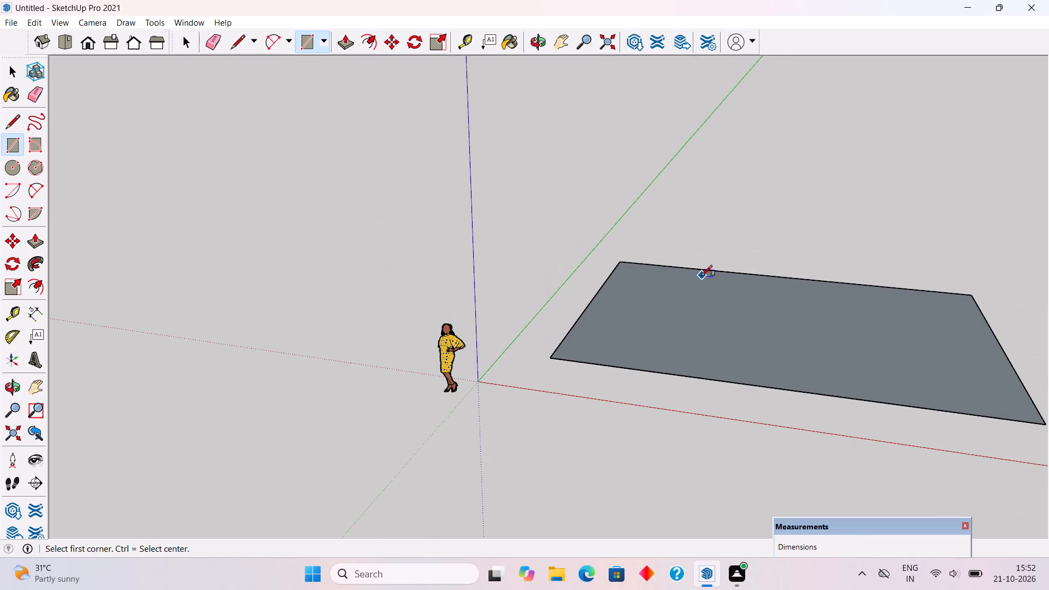
key(p)
click(726, 341)
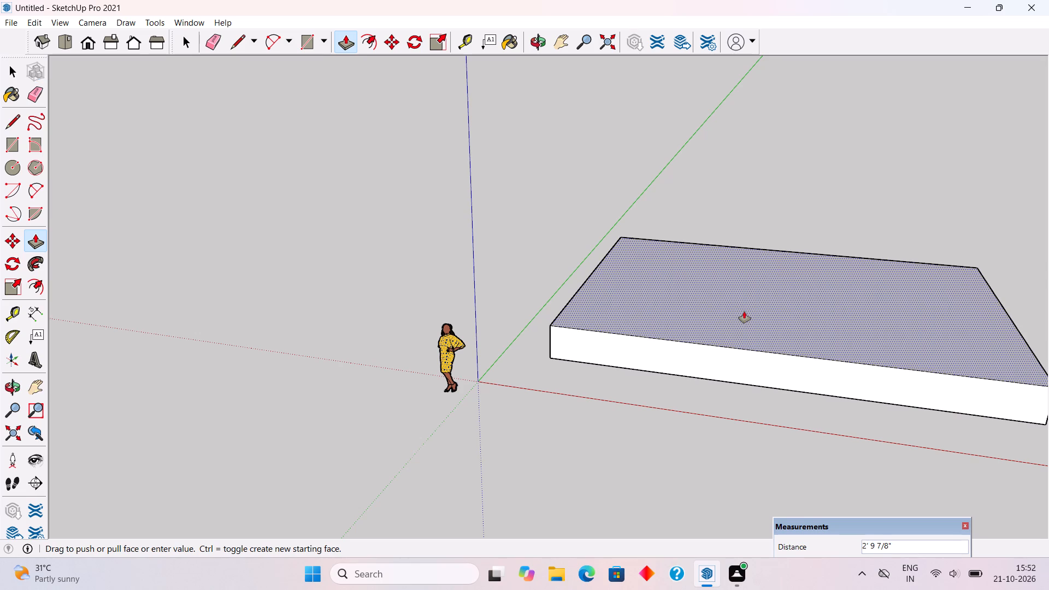
text(6")
key(Return)
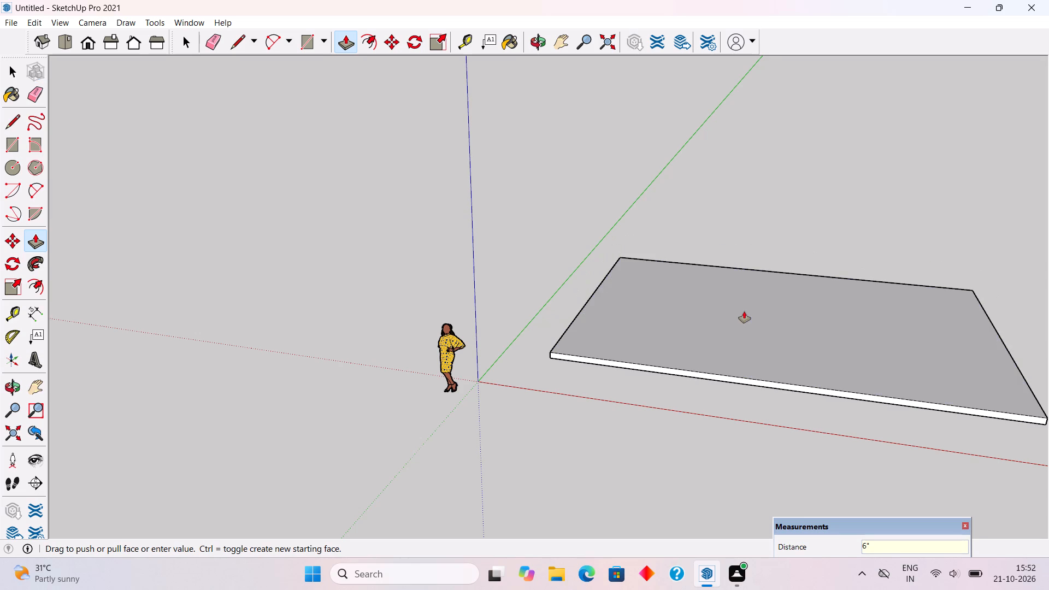
Select the whole base slab and make it a group.
key(space)
triple_click(744, 311)
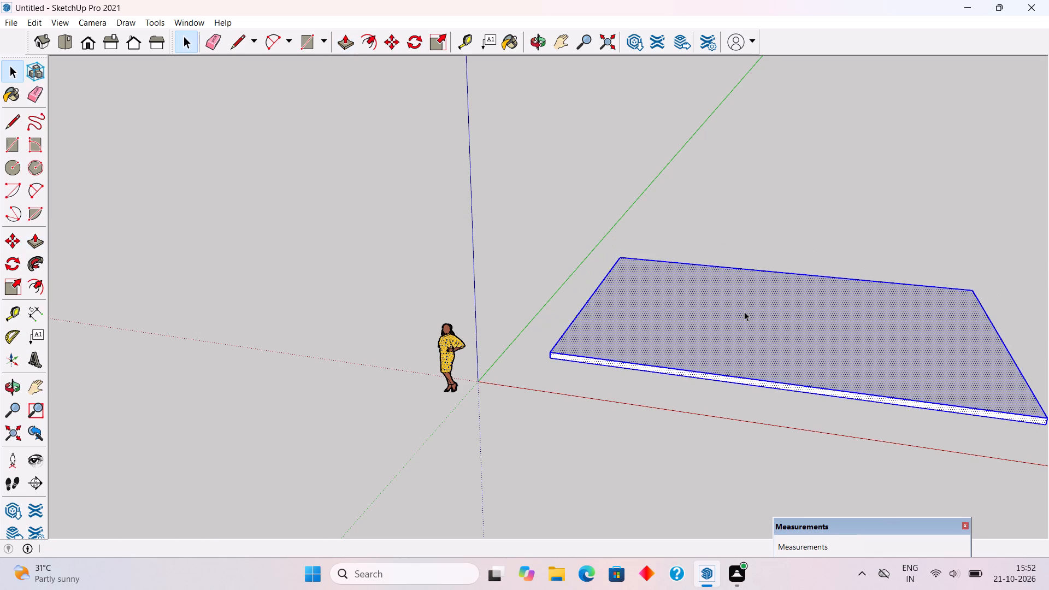
right_click(744, 311)
click(797, 425)
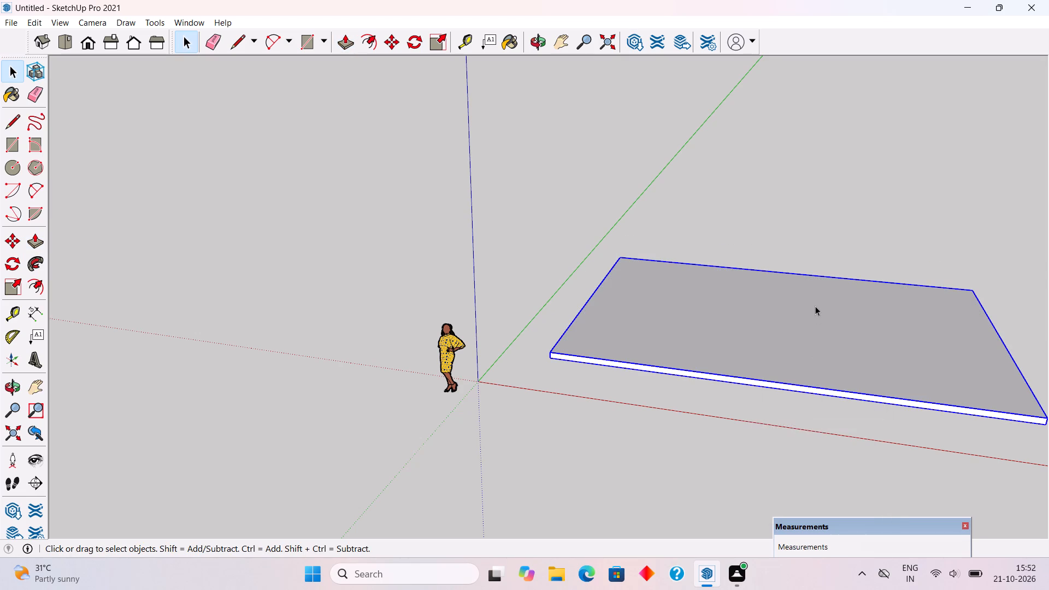
click(810, 262)
Draw a 30' by 20' rectangle on the base slab's top face, starting near its far corner on the green-axis side.
middle_drag(622, 318, 776, 449)
scroll(727, 429, down, 3)
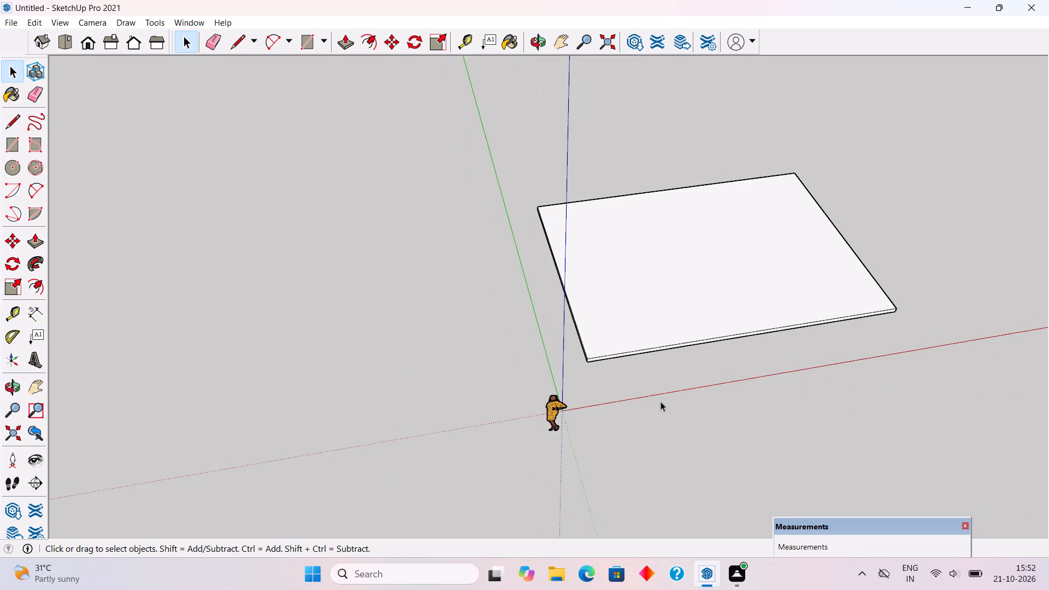
middle_drag(655, 399, 570, 455)
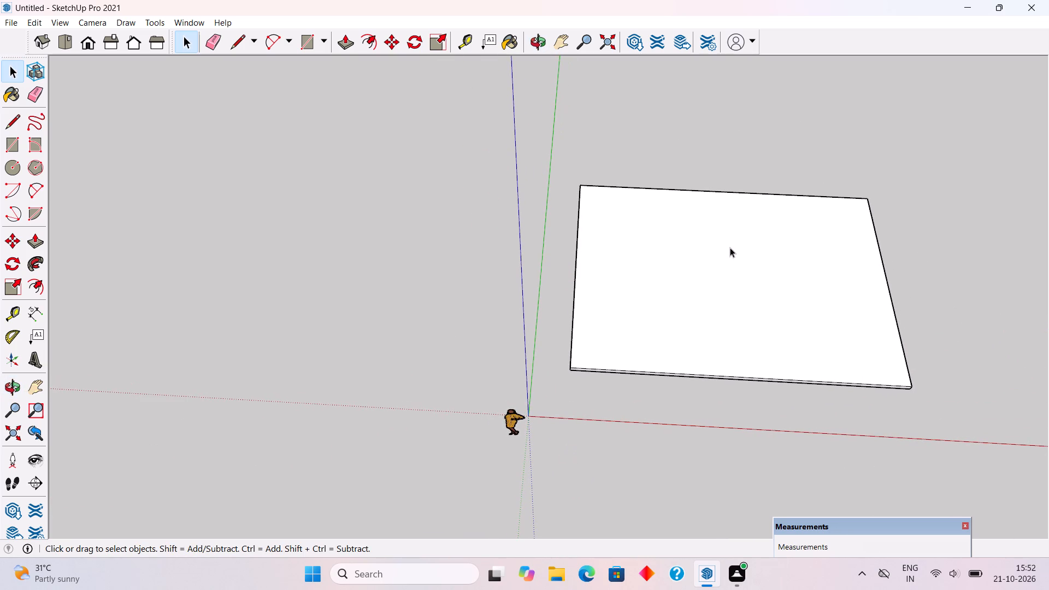
scroll(946, 365, up, 5)
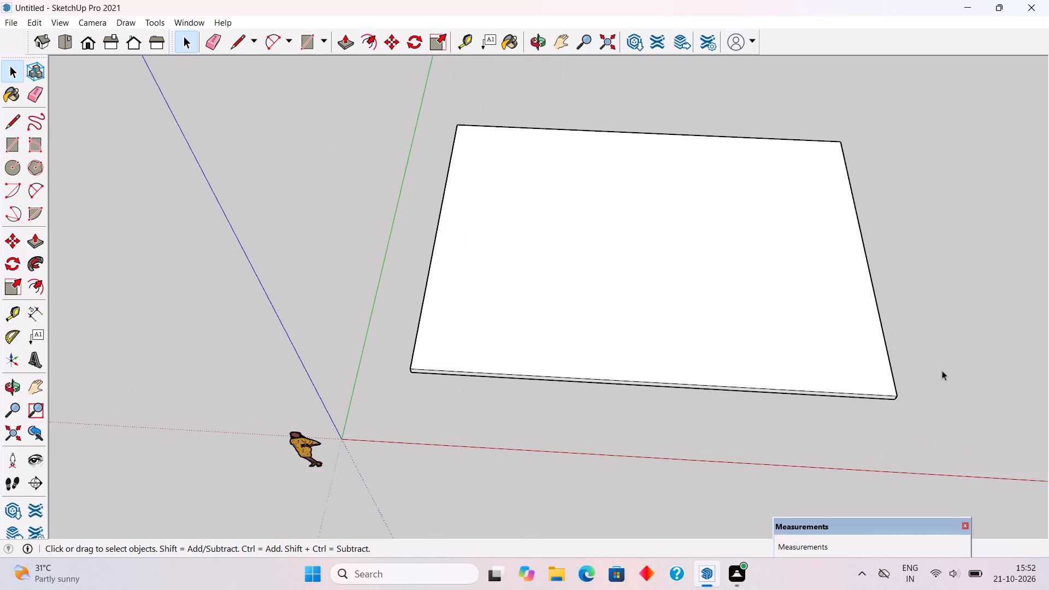
scroll(743, 293, up, 3)
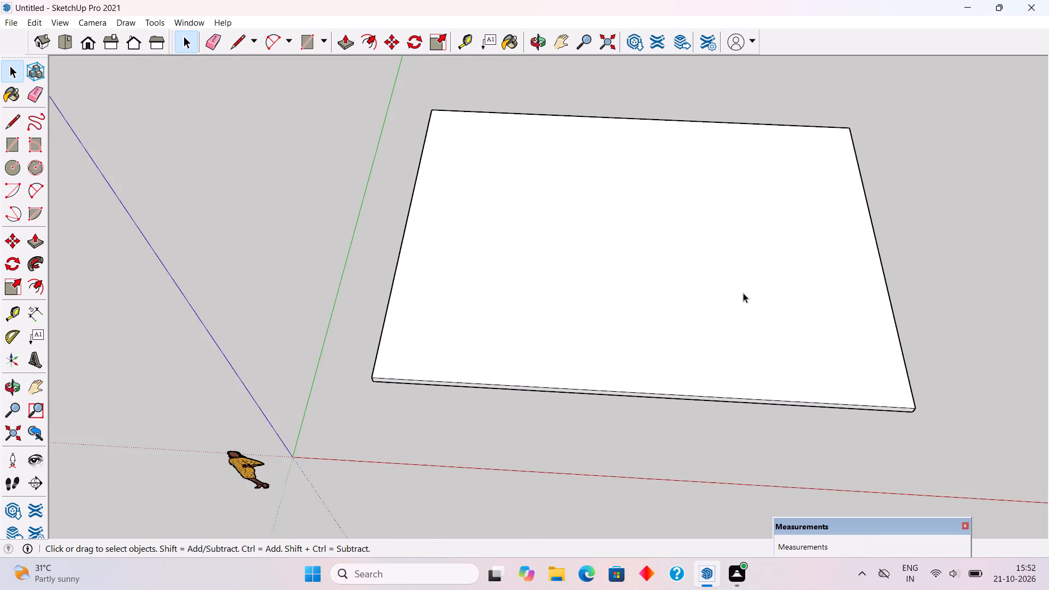
key(r)
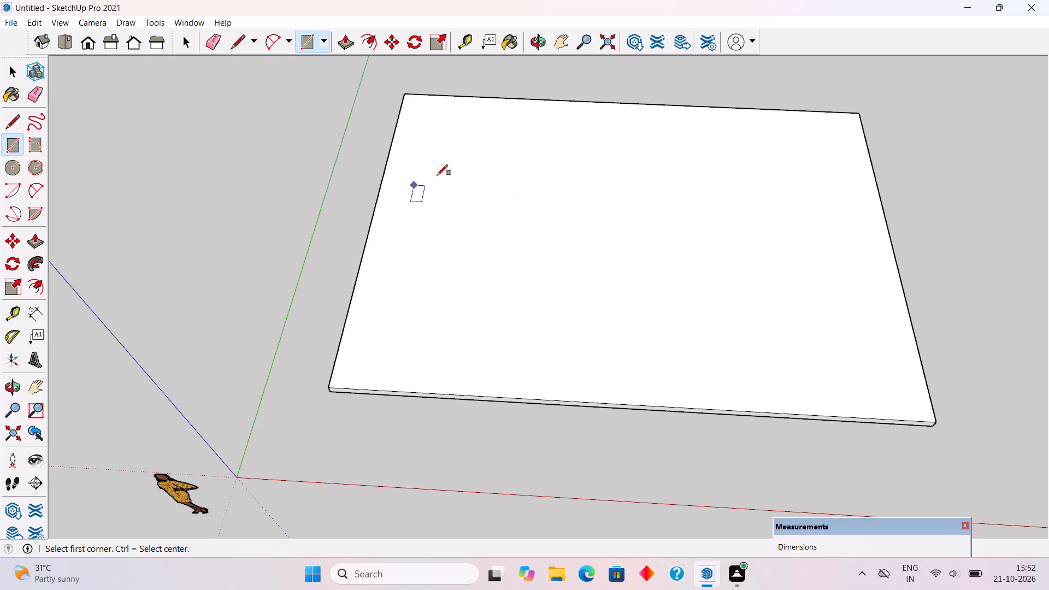
click(434, 170)
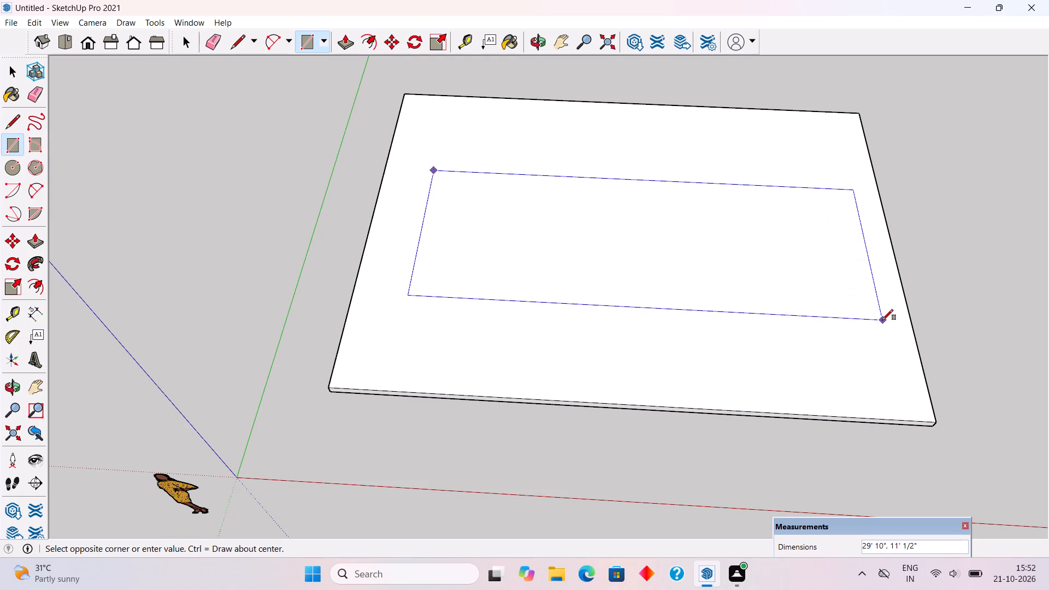
text(30)
text(',20')
key(Return)
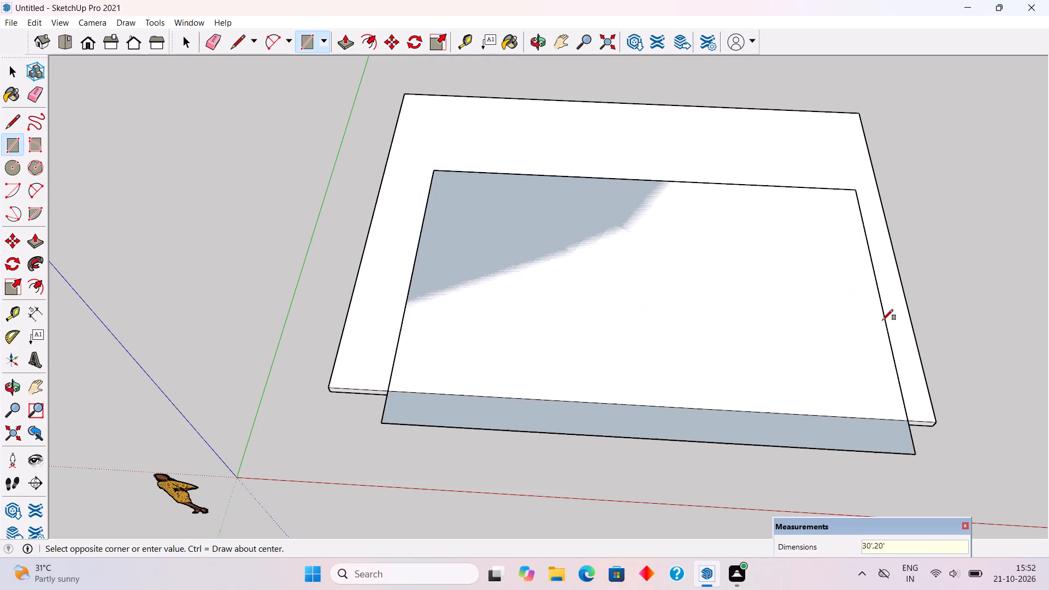
key(space)
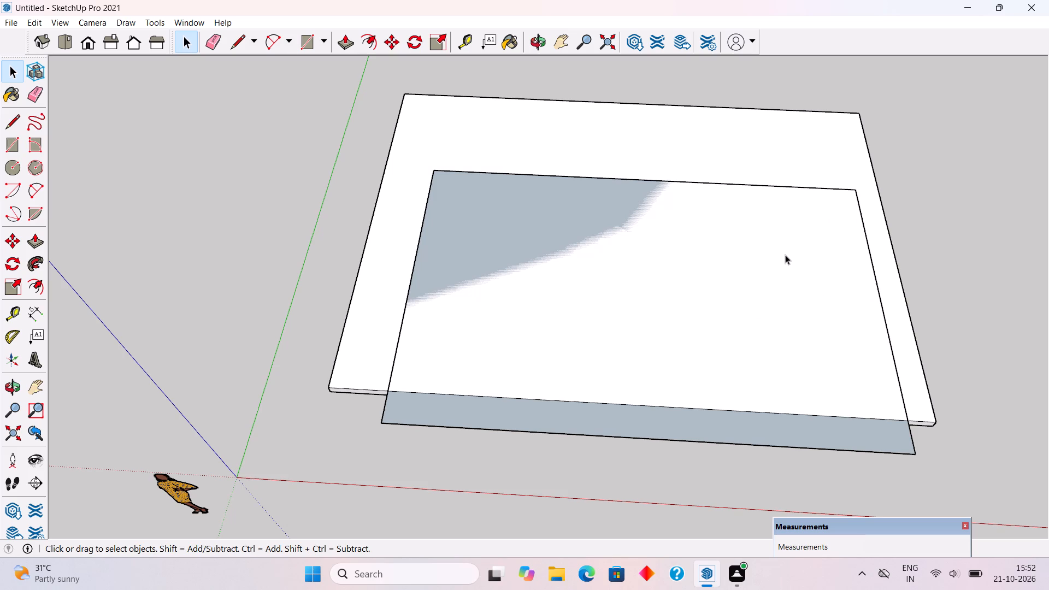
Push/Pull the 30' by 20' rectangle up 1' to form an upper plinth.
key(p)
click(785, 255)
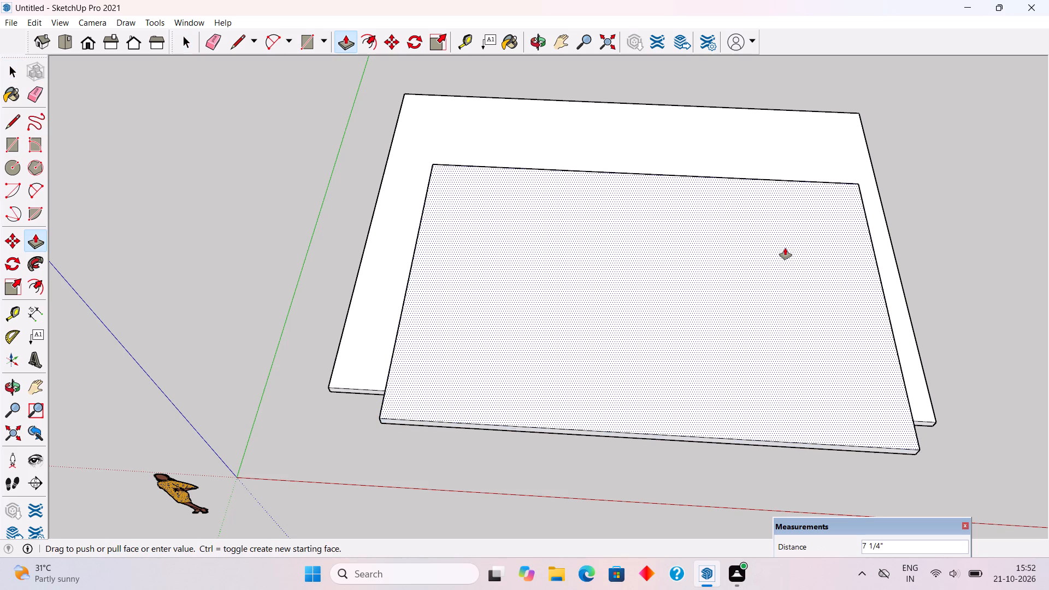
text(1')
key(Return)
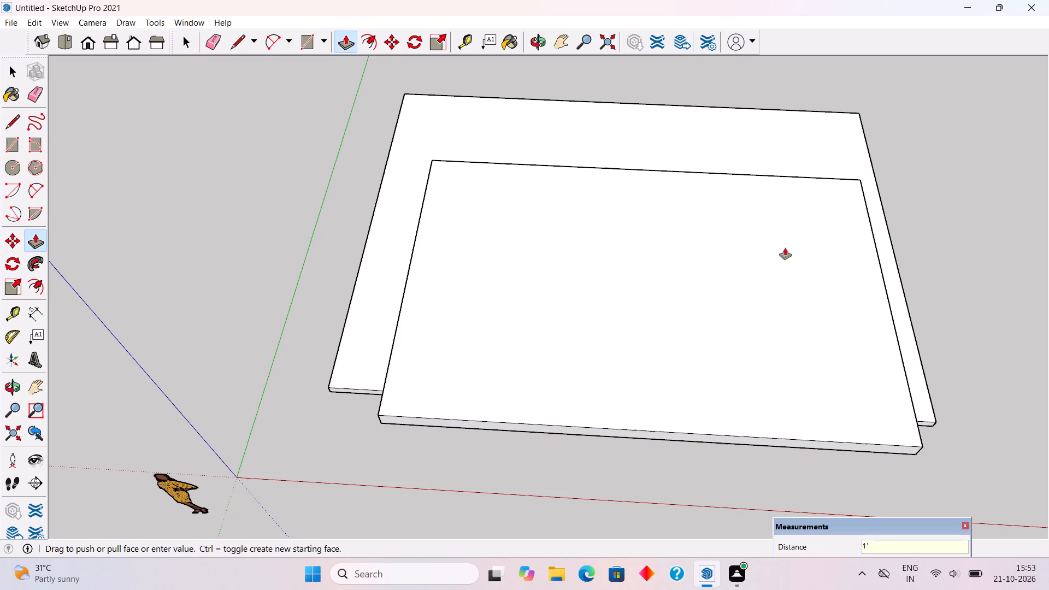
Select the whole upper plinth and make it a group.
key(space)
triple_click(784, 246)
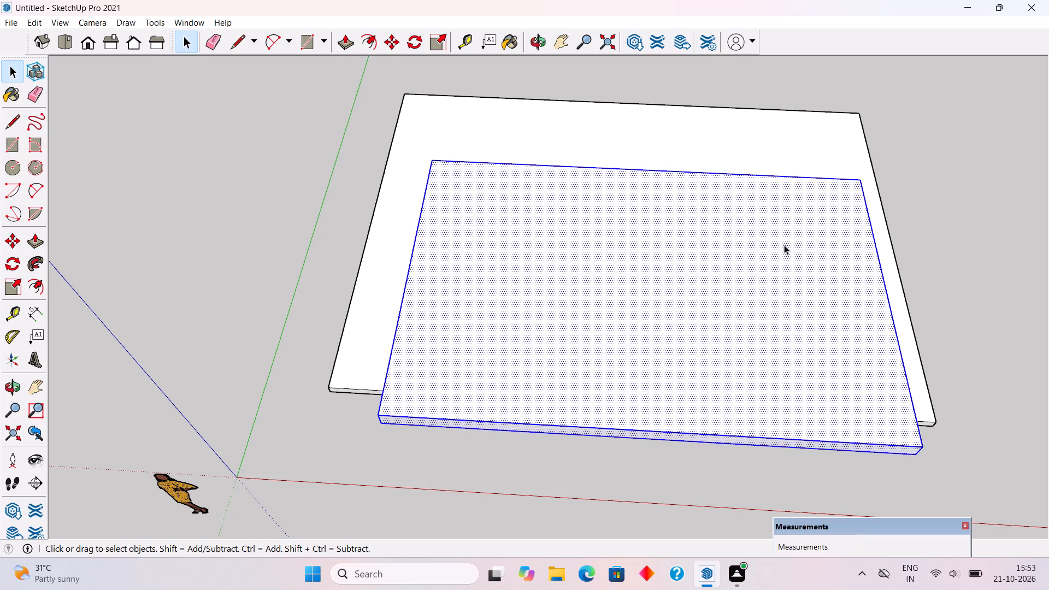
right_click(784, 245)
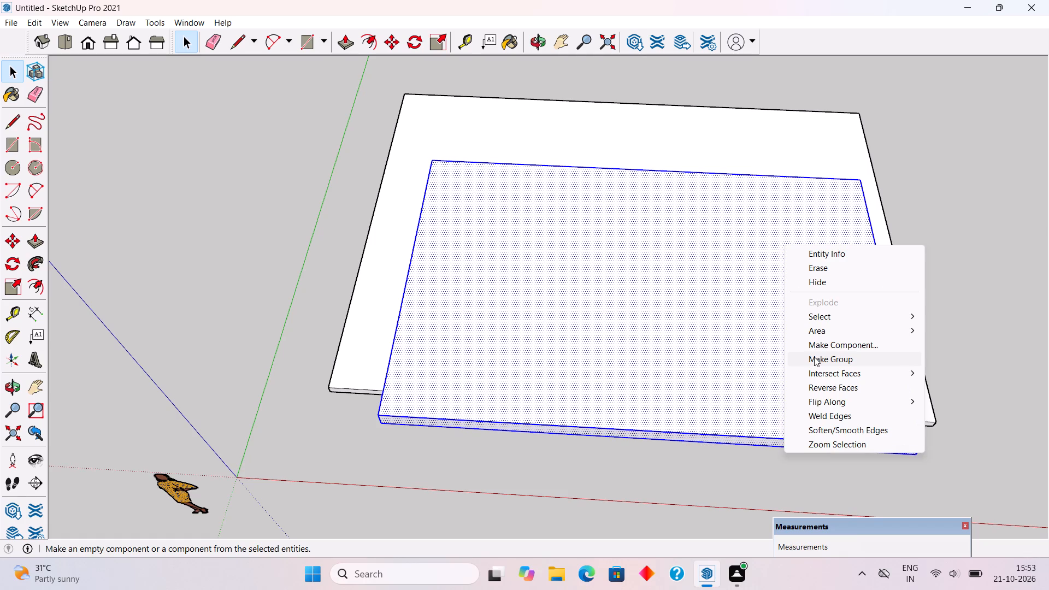
click(814, 357)
Move the upper plinth about 5' 1" along the green axis so it sits within the base slab's edges.
middle_drag(601, 227, 912, 270)
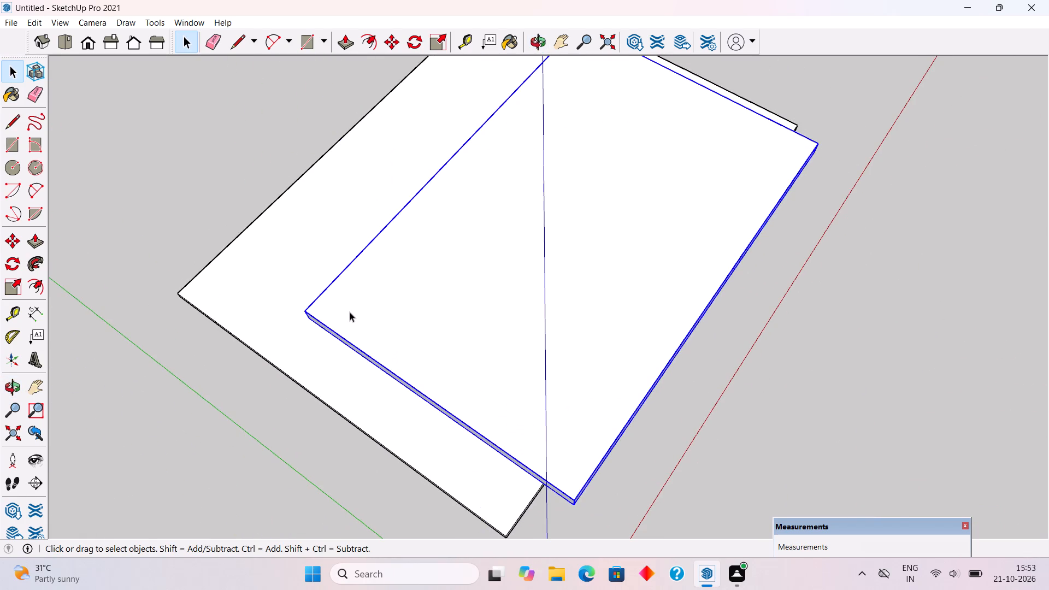
scroll(350, 312, up, 6)
key(m)
click(340, 310)
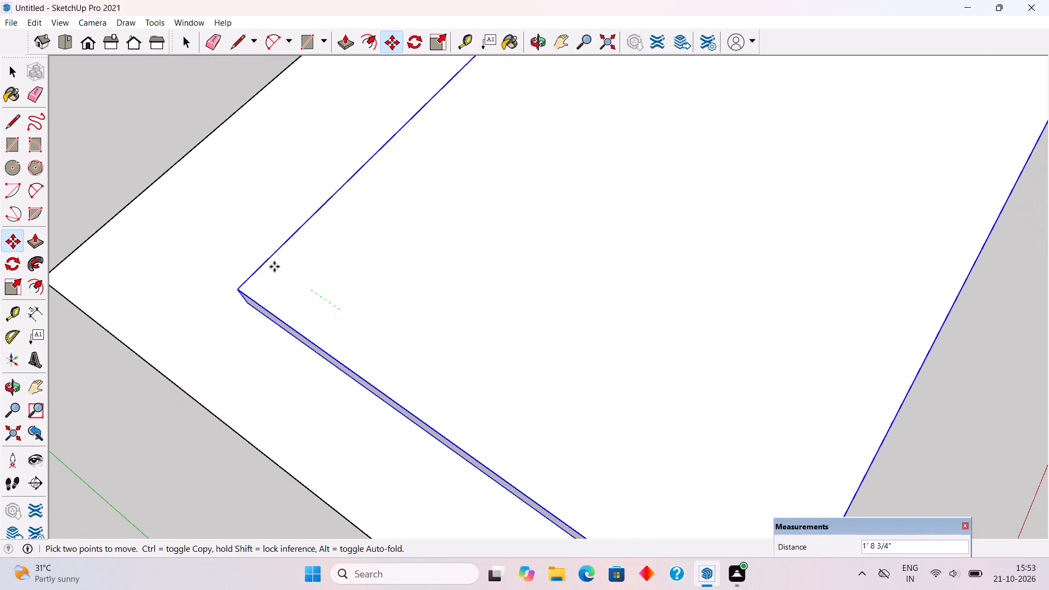
click(226, 243)
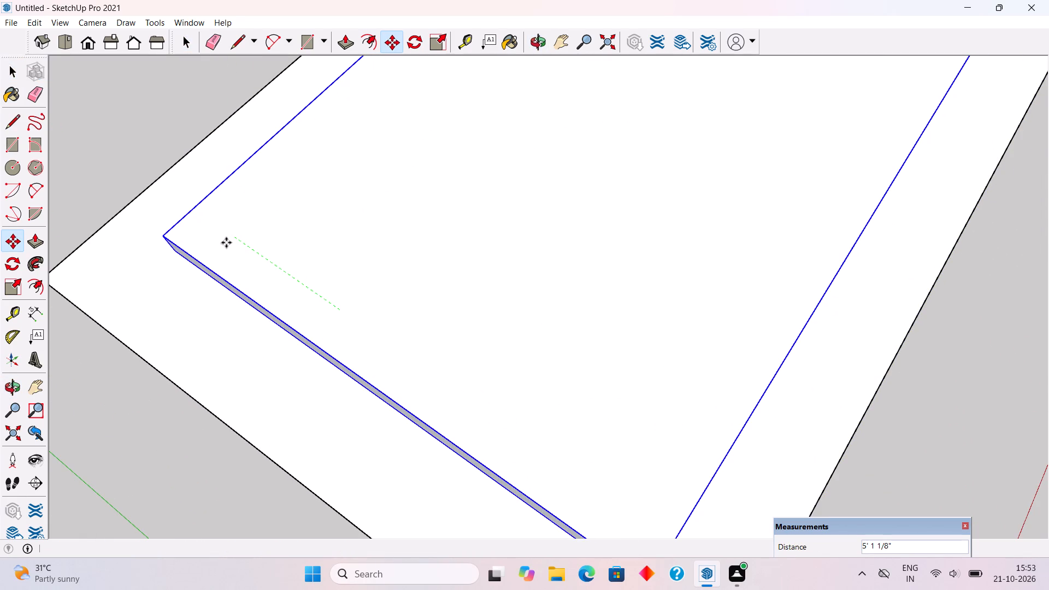
key(space)
click(158, 148)
Examine the plinth's placement on the base slab from several angles.
scroll(645, 338, down, 8)
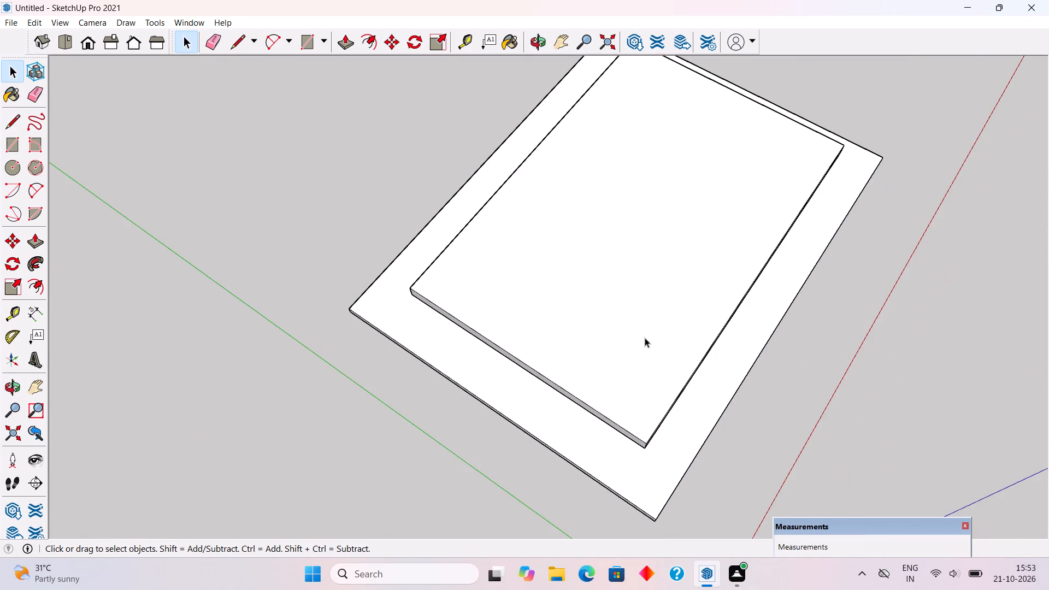
middle_drag(617, 337, 247, 164)
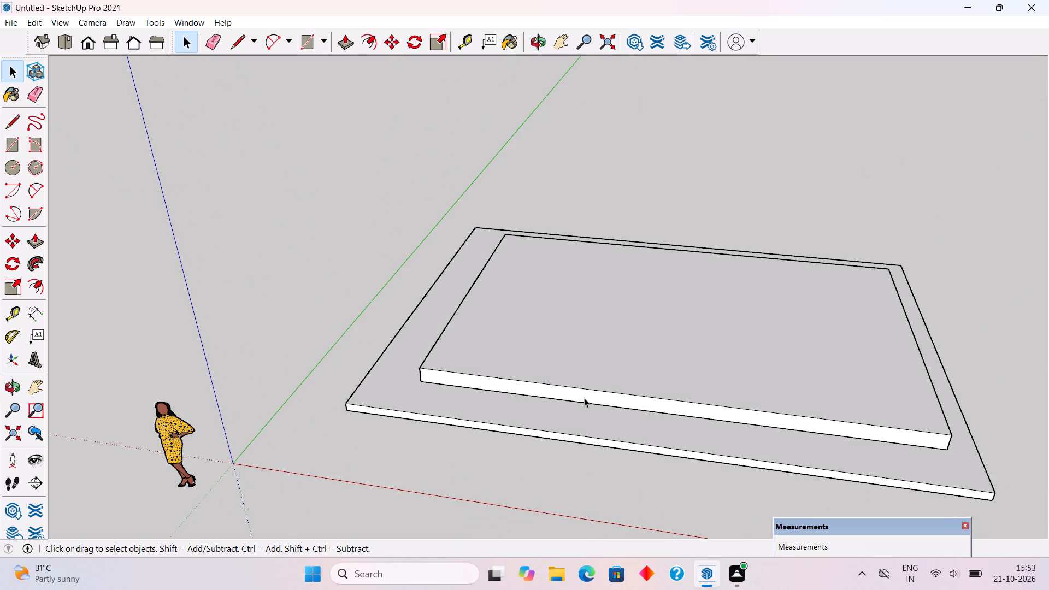
middle_drag(588, 393, 725, 362)
middle_drag(725, 362, 687, 501)
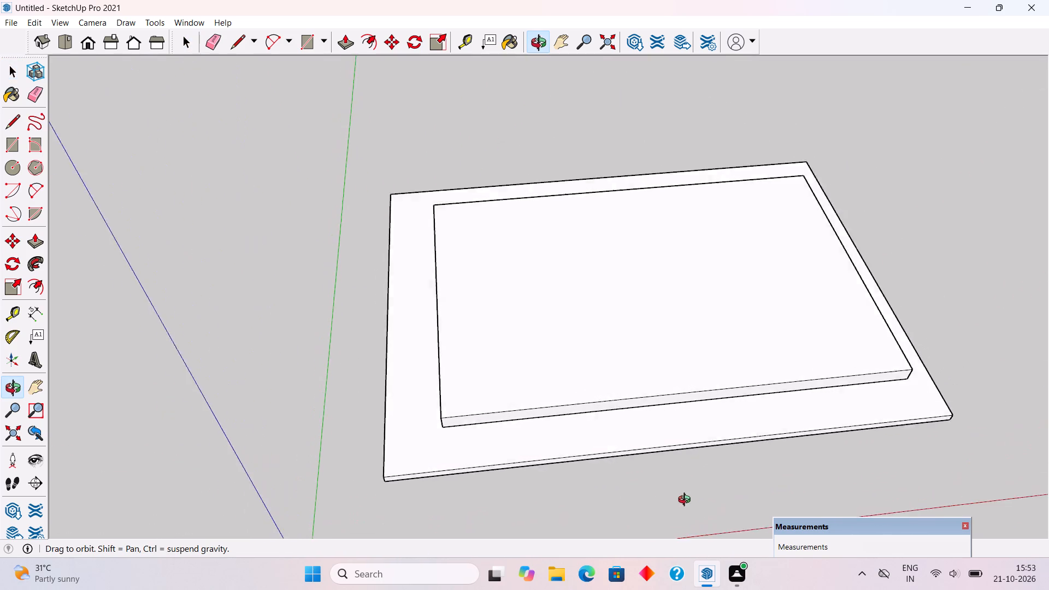
middle_drag(687, 501, 687, 524)
scroll(687, 501, down, 3)
scroll(677, 256, down, 4)
middle_drag(686, 359, 686, 528)
scroll(683, 408, up, 2)
middle_drag(687, 396, 668, 214)
scroll(762, 305, up, 8)
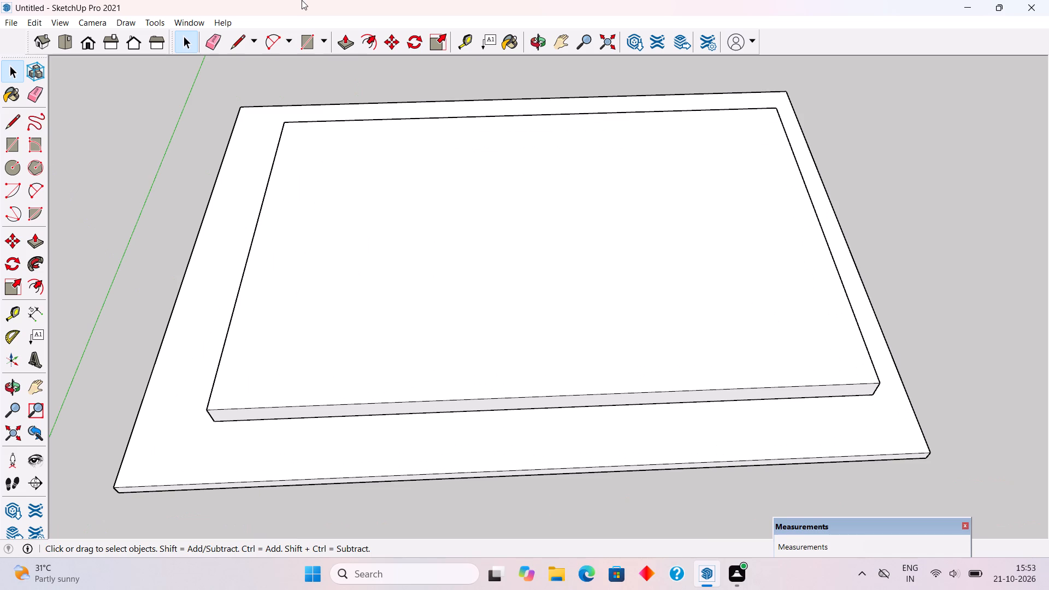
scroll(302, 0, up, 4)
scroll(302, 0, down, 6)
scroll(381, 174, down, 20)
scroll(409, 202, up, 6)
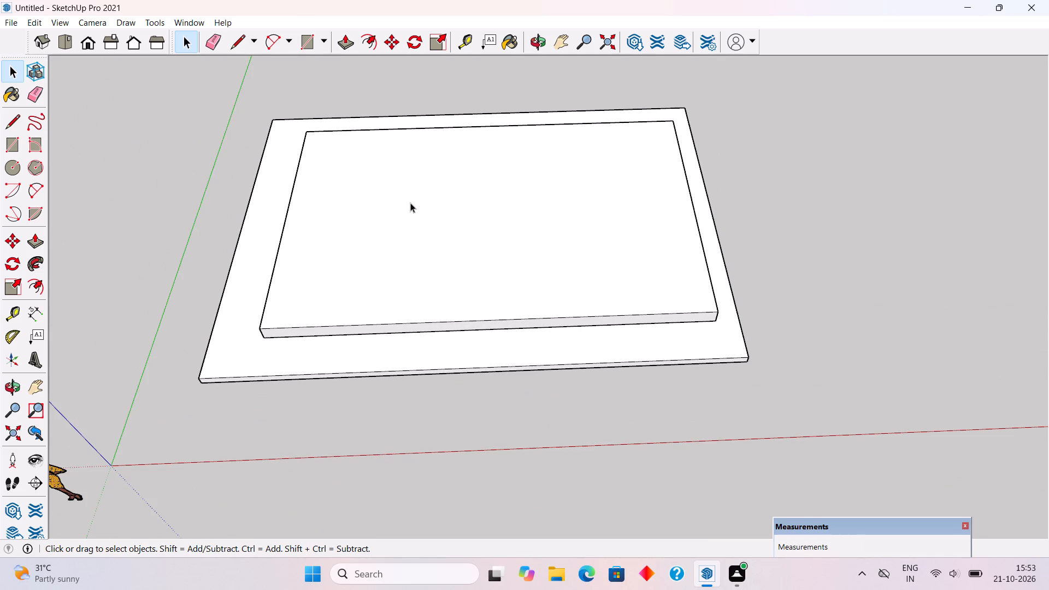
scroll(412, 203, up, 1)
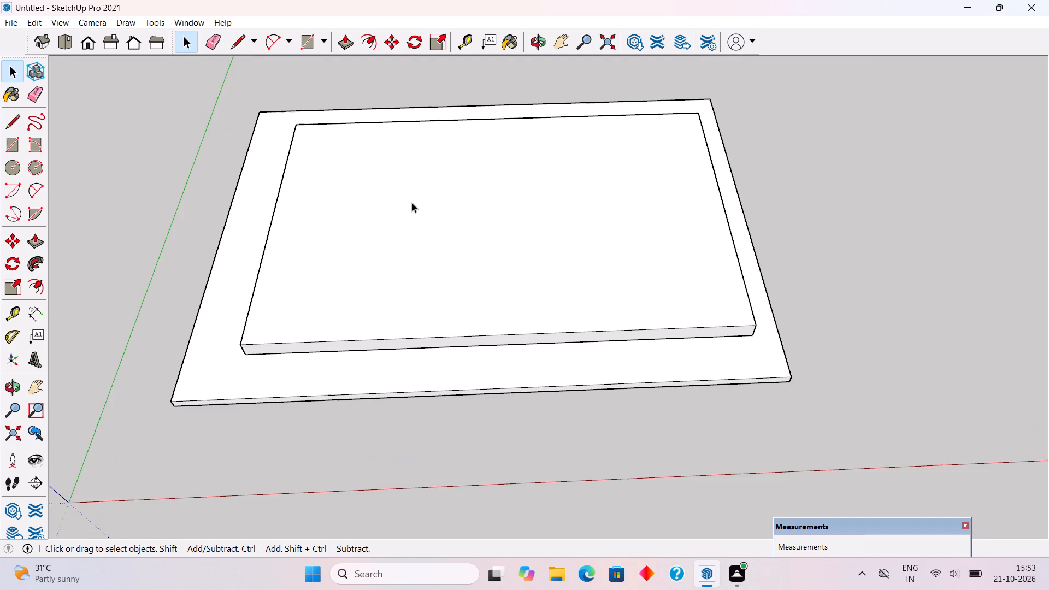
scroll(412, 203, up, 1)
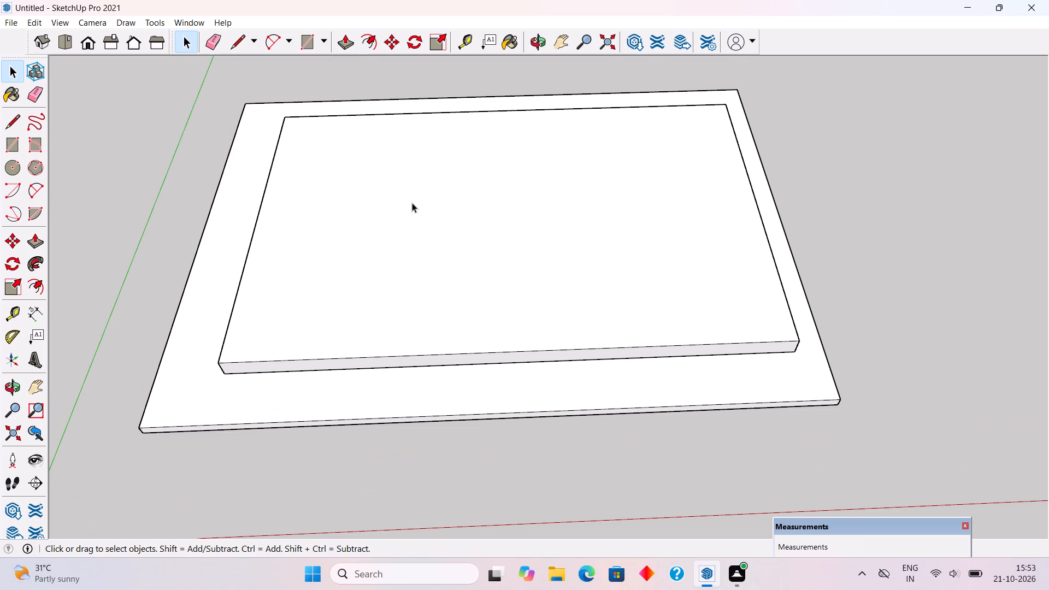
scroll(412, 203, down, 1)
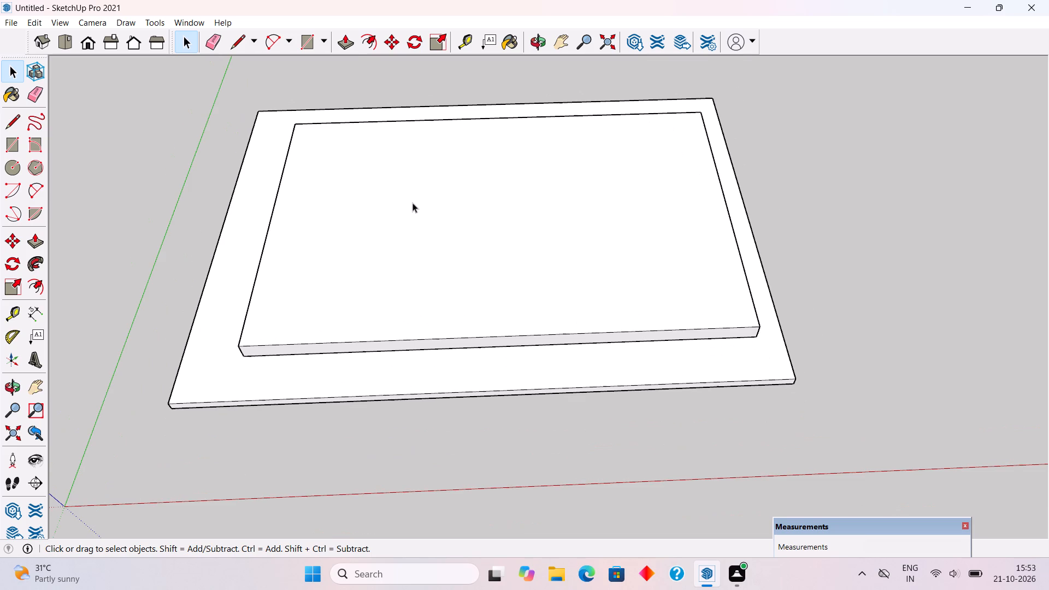
Place a Tape Measure guide on the upper plinth's top, parallel to its long back edge and 15' from it.
scroll(412, 203, down, 1)
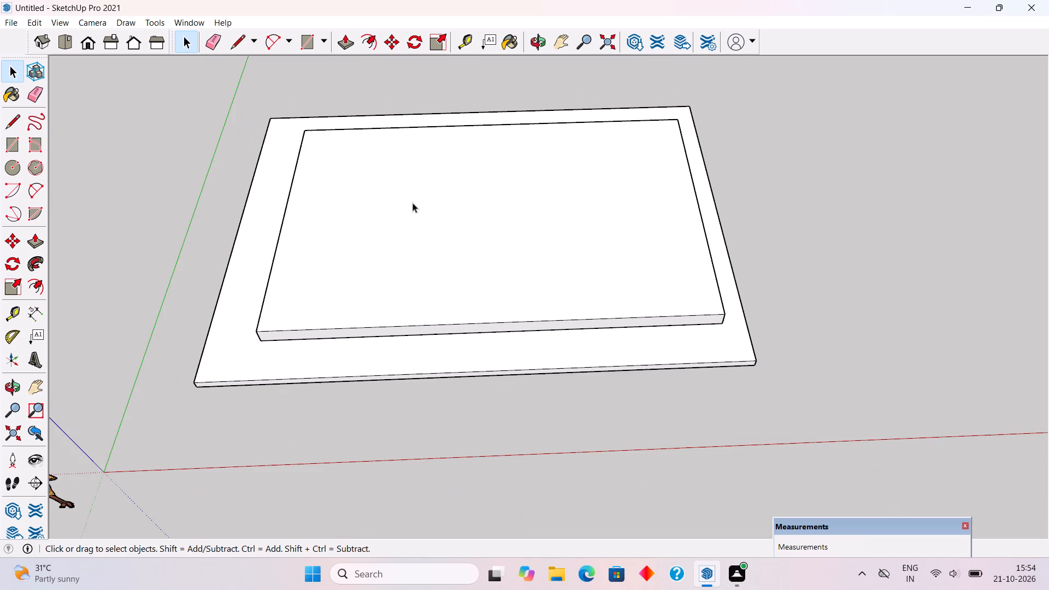
scroll(412, 203, up, 2)
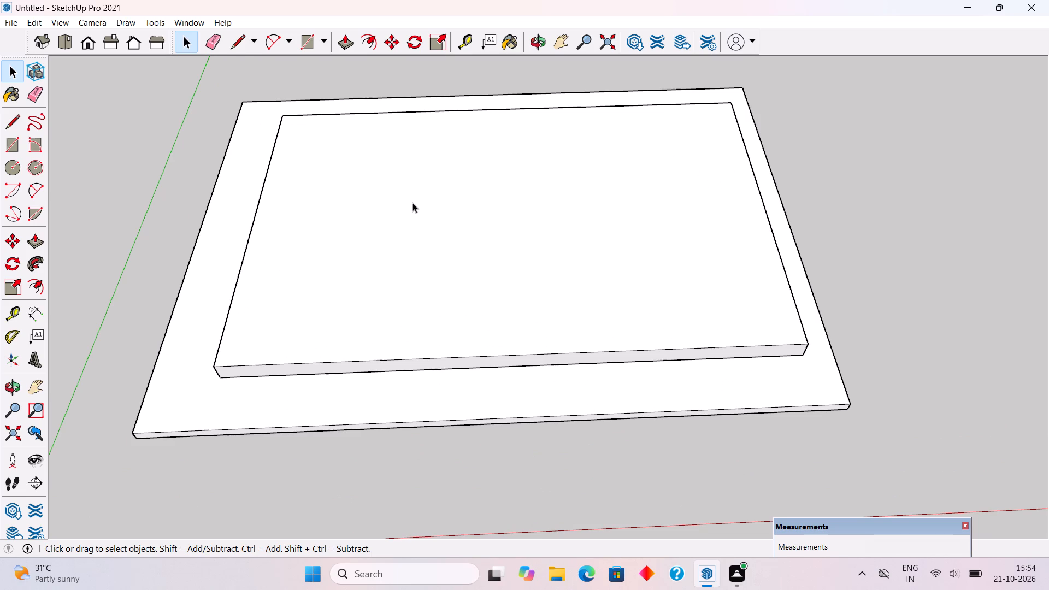
scroll(412, 203, up, 2)
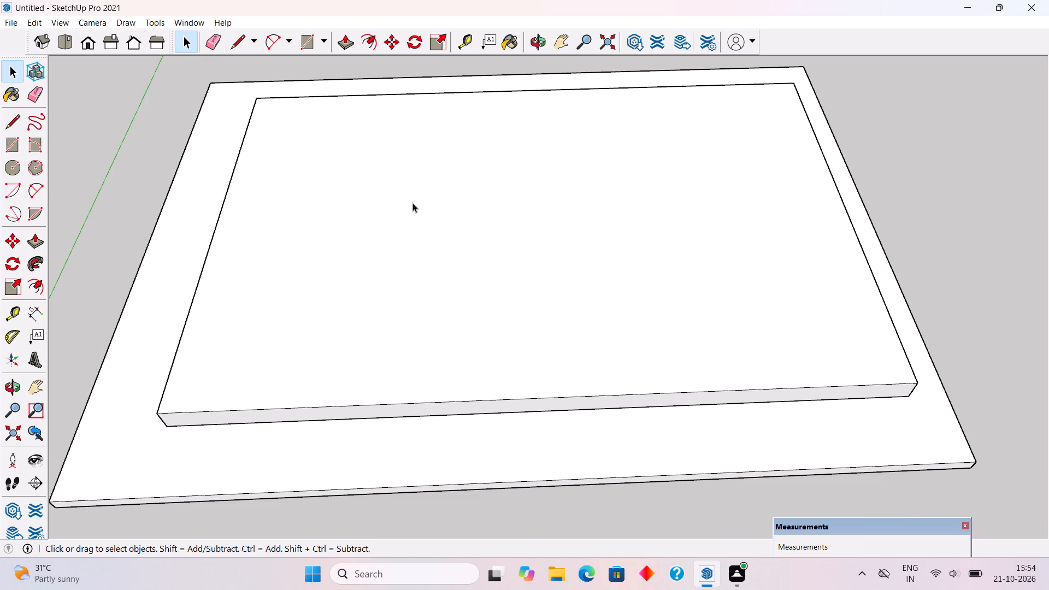
scroll(412, 203, up, 2)
scroll(412, 203, down, 3)
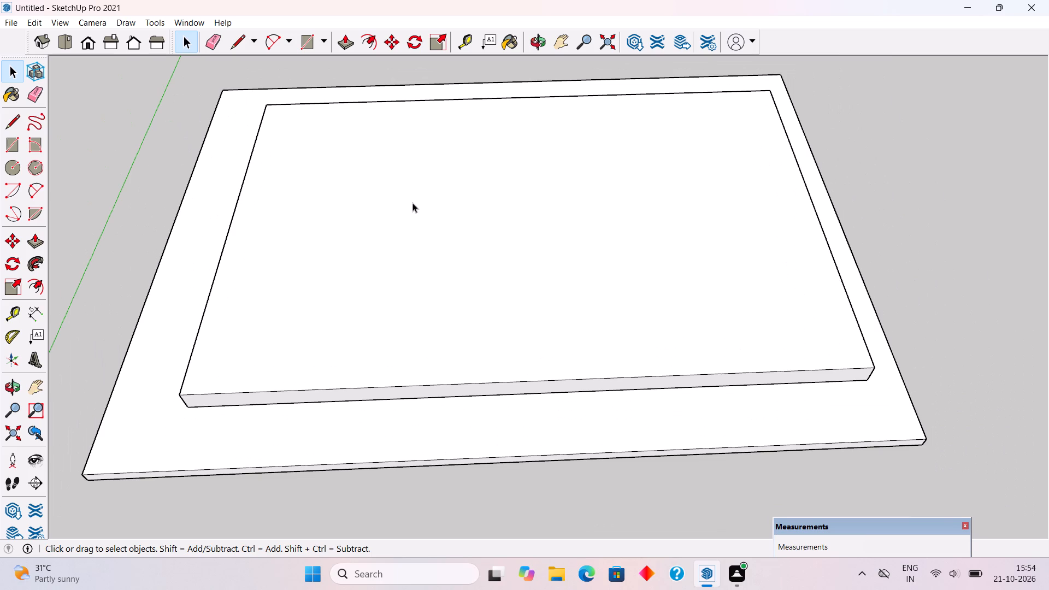
scroll(412, 203, down, 1)
key(t)
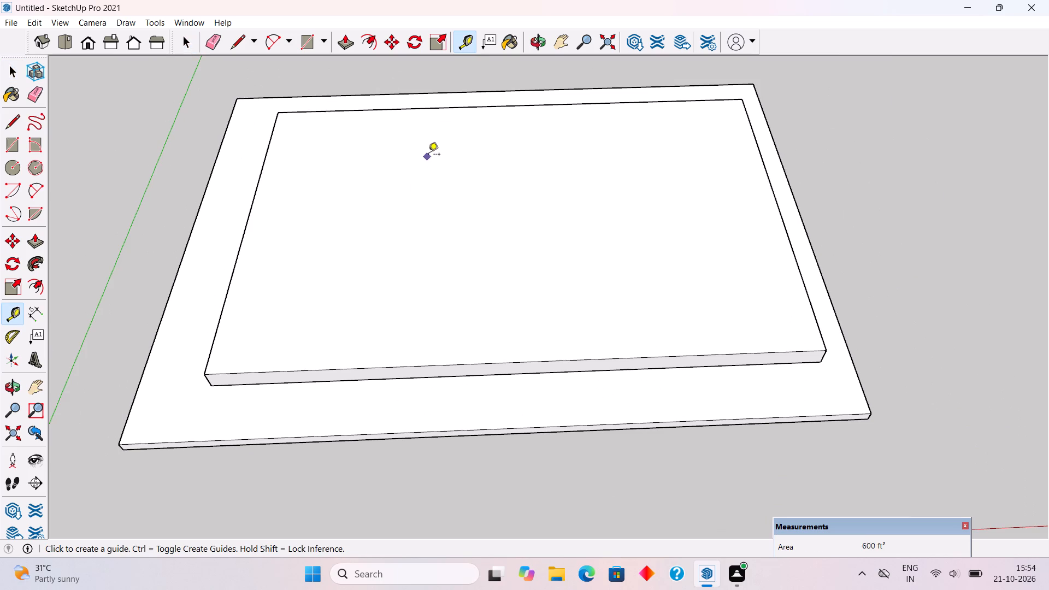
click(465, 110)
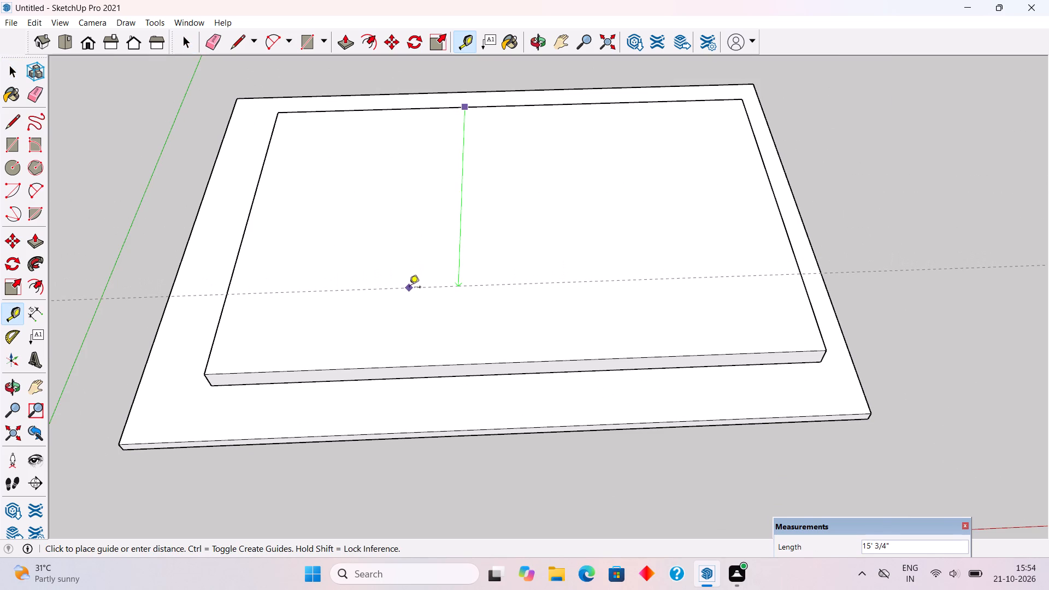
text(15')
key(Return)
key(space)
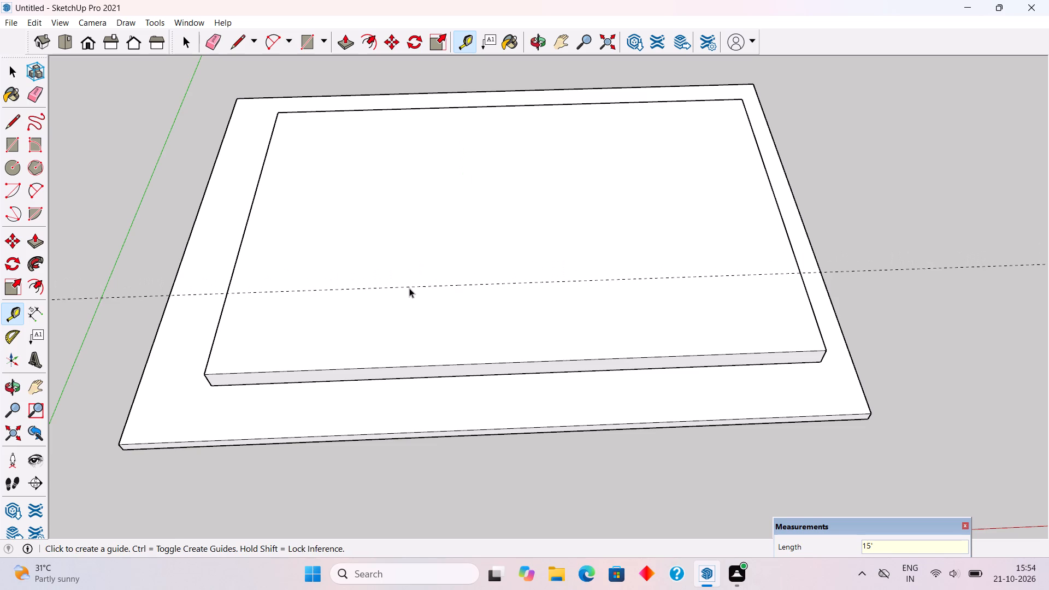
Add a second parallel guide 9" from the first one, toward the plinth's back edge.
key(t)
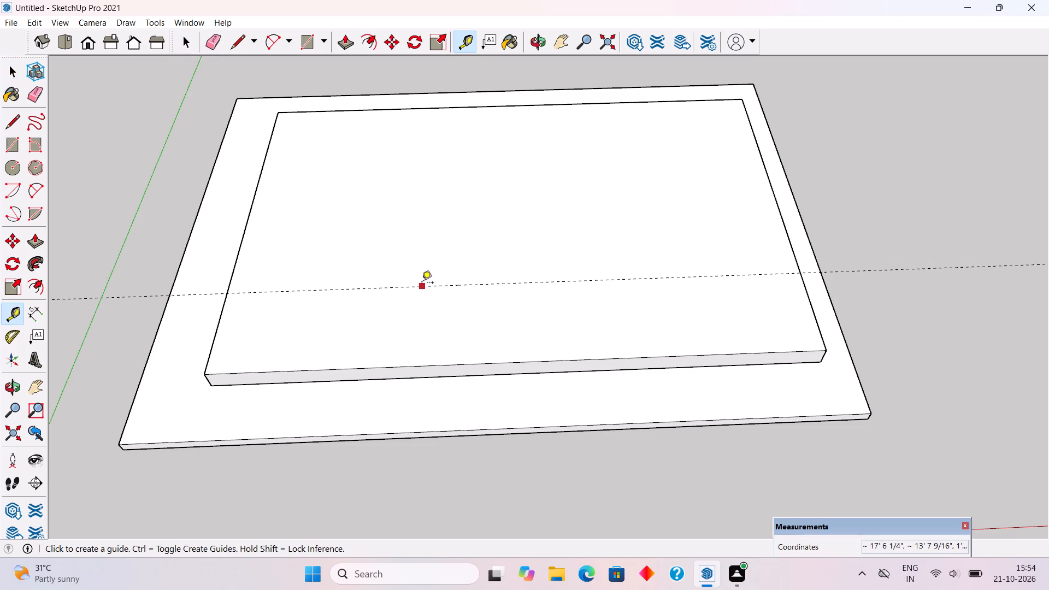
click(422, 284)
text(9")
key(Return)
Draw a 30' by 9" rectangle between the two guides, across the full length of the plinth's top.
key(r)
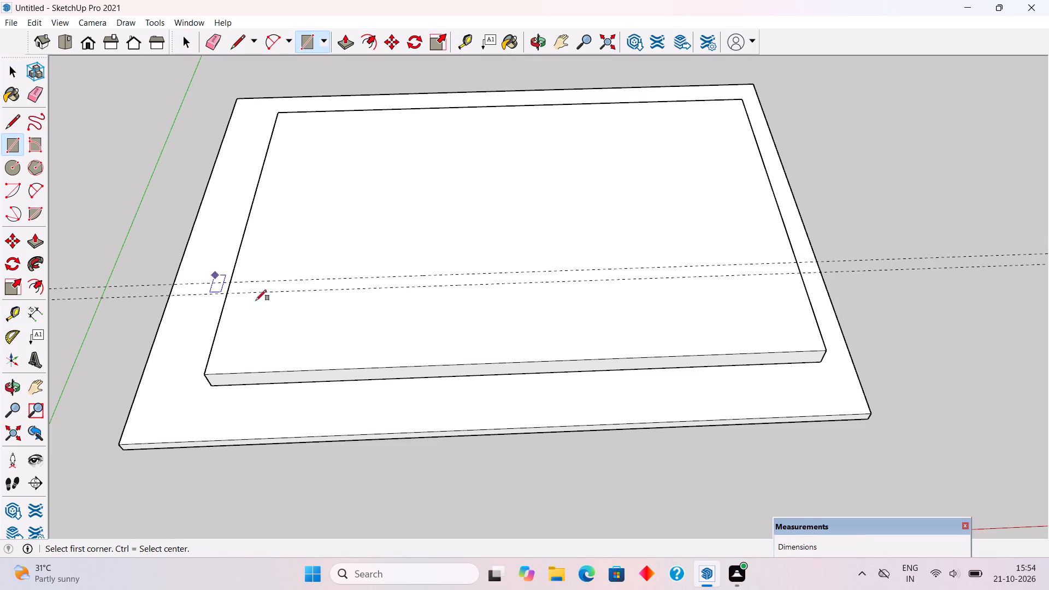
click(229, 280)
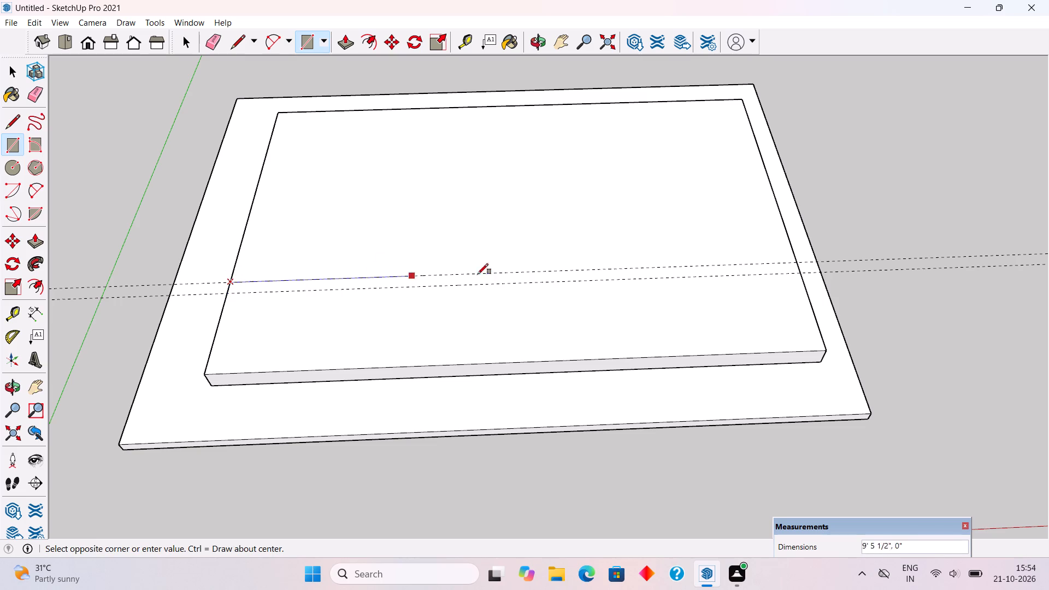
click(797, 275)
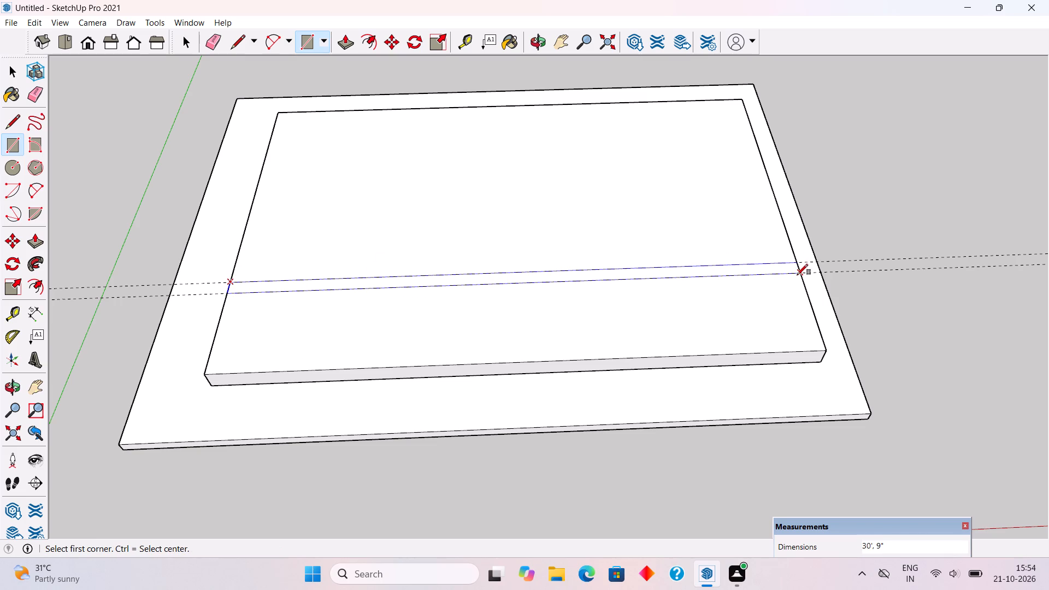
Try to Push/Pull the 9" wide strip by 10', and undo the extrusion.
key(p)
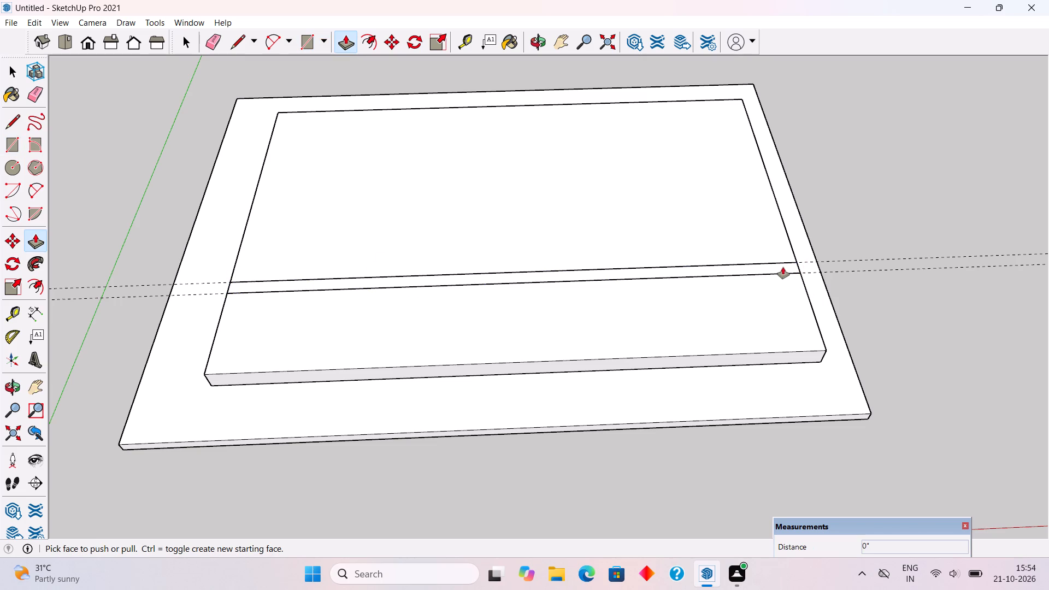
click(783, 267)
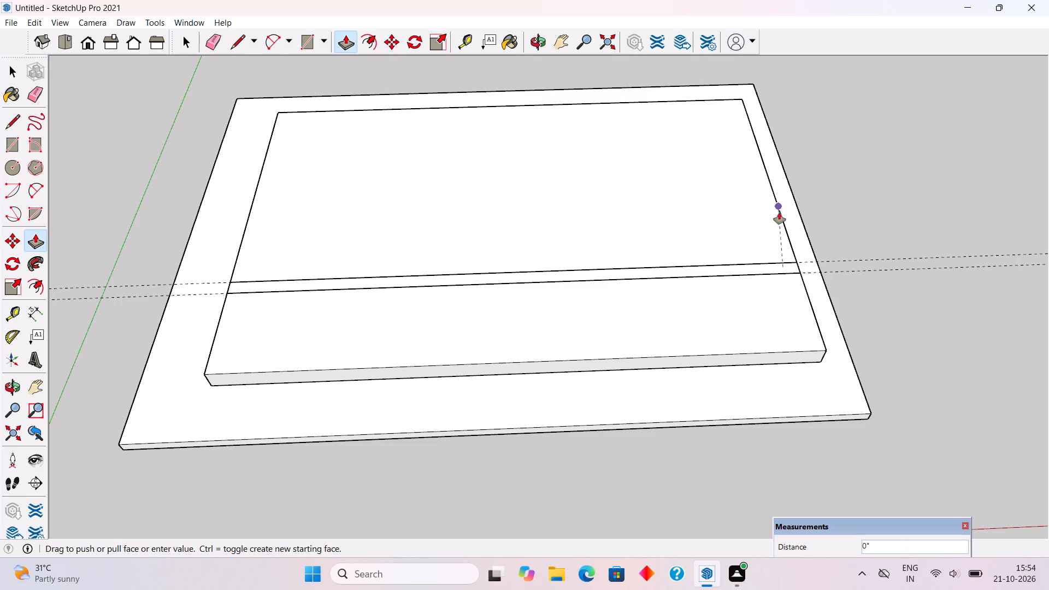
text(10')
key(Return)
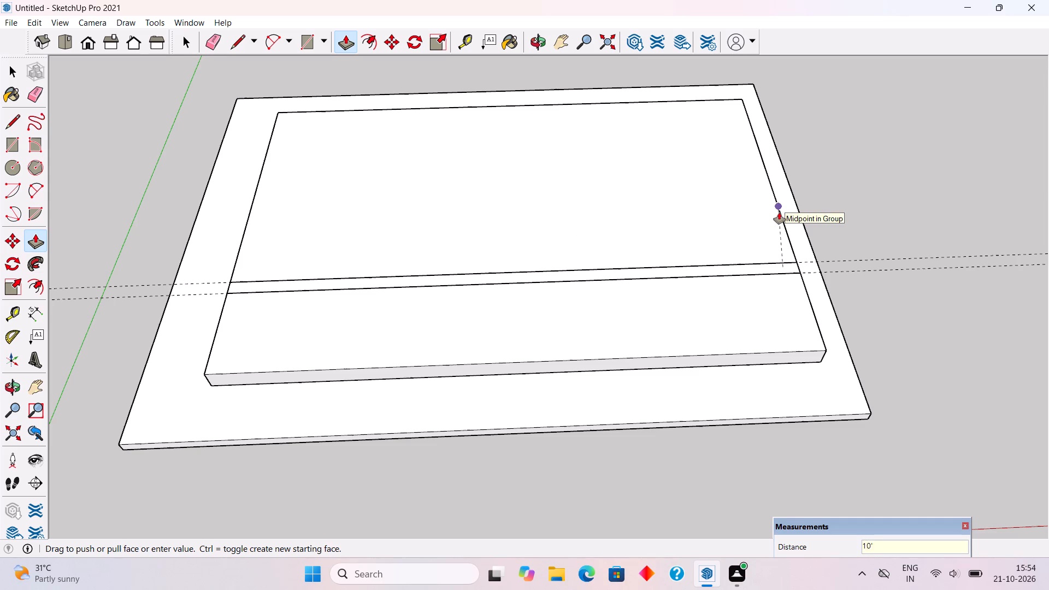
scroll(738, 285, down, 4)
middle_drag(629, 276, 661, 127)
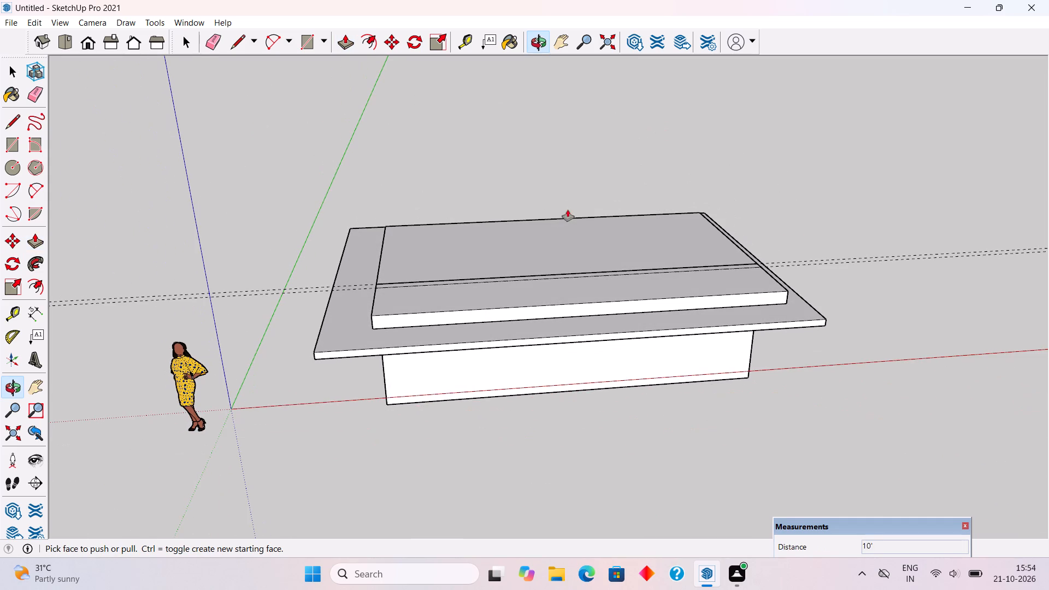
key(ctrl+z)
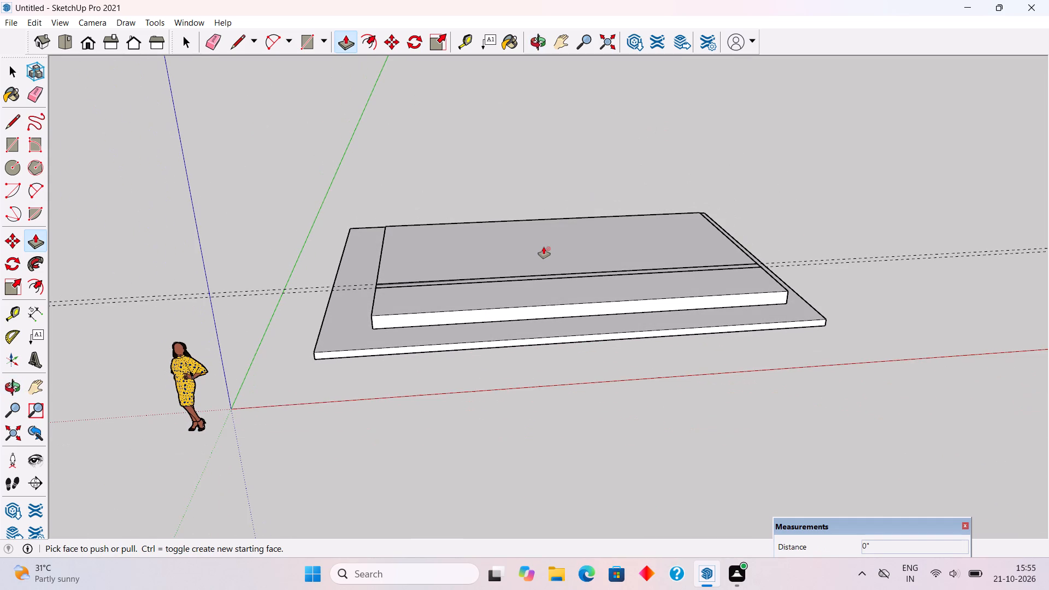
Push/Pull the 9" wide strip upward 10' to form a wall on the plinth.
middle_drag(544, 247, 543, 288)
scroll(534, 250, down, 1)
scroll(471, 125, down, 6)
middle_drag(479, 140, 522, 302)
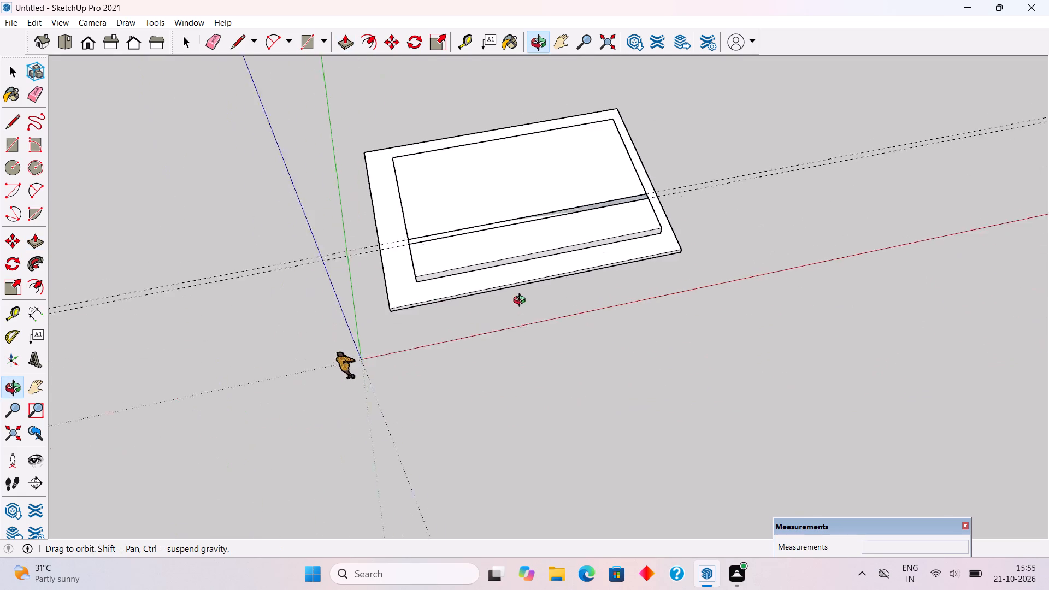
middle_drag(522, 302, 526, 310)
scroll(487, 225, up, 5)
click(487, 241)
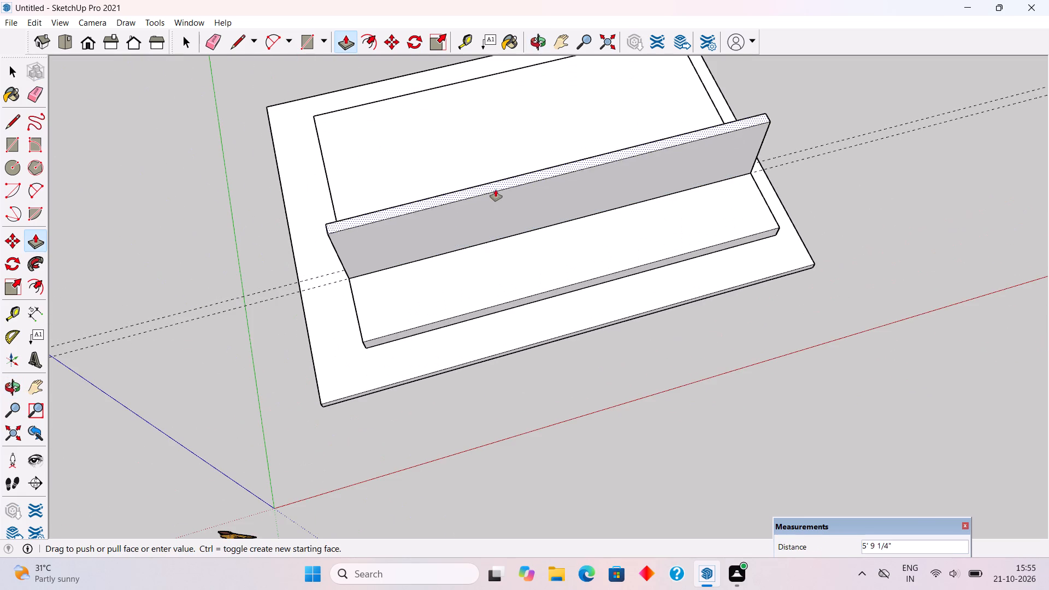
text(10')
key(Return)
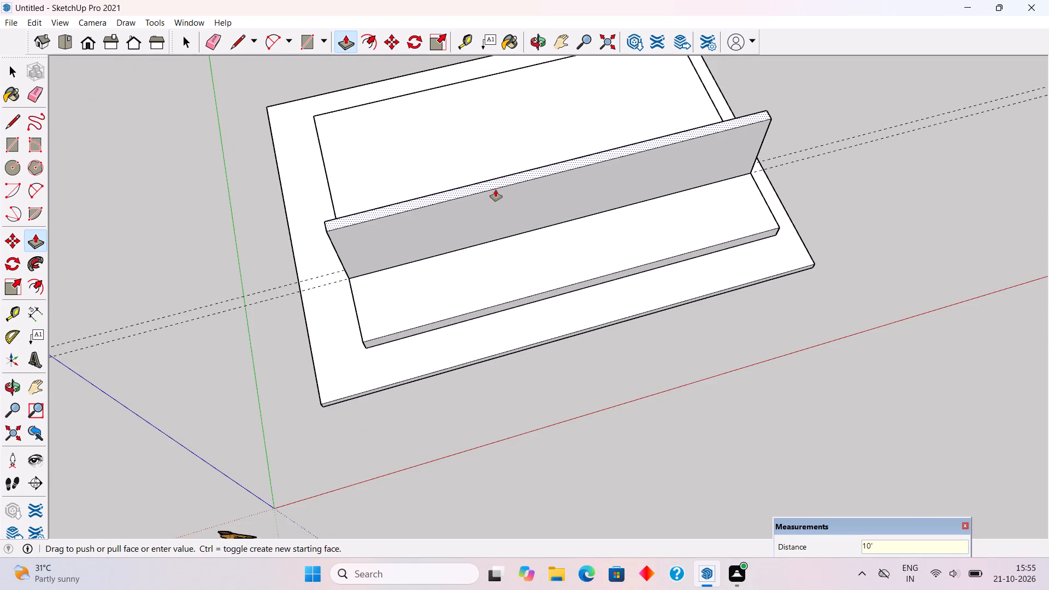
Select the whole wall and make it a group.
key(space)
triple_click(496, 190)
right_click(496, 190)
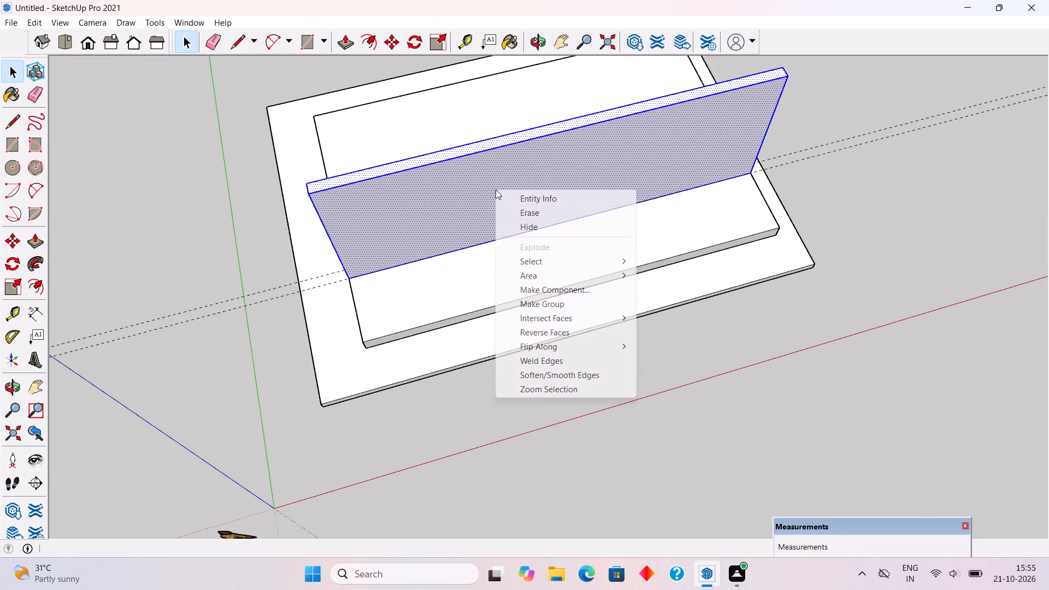
click(539, 298)
click(518, 387)
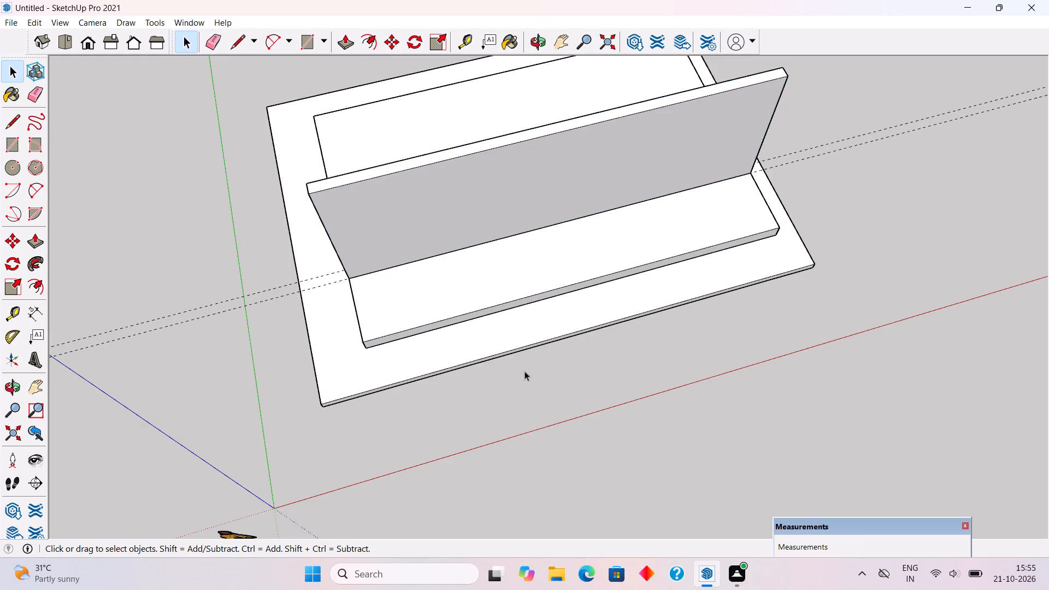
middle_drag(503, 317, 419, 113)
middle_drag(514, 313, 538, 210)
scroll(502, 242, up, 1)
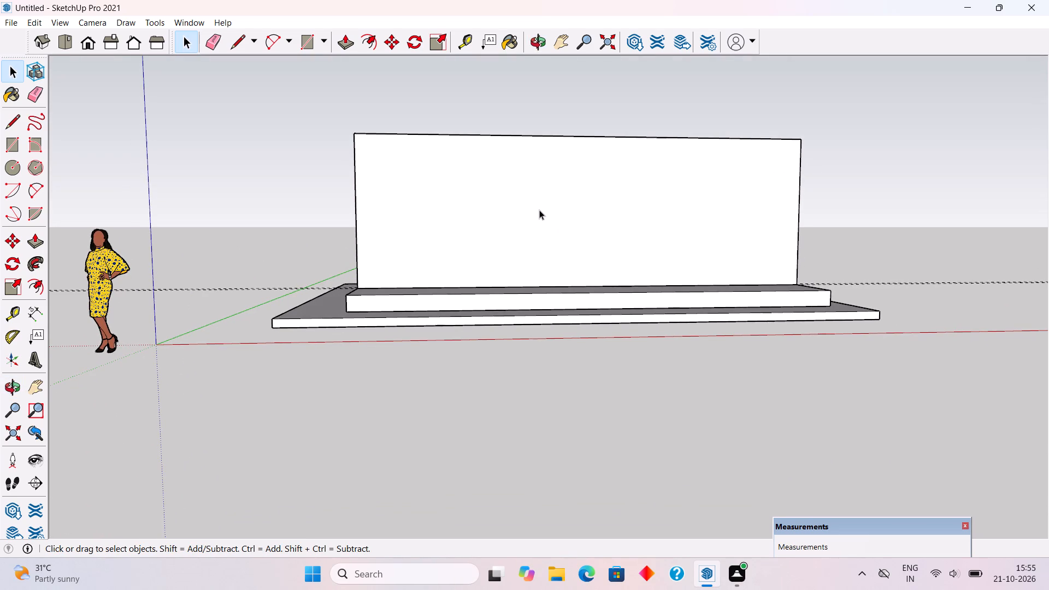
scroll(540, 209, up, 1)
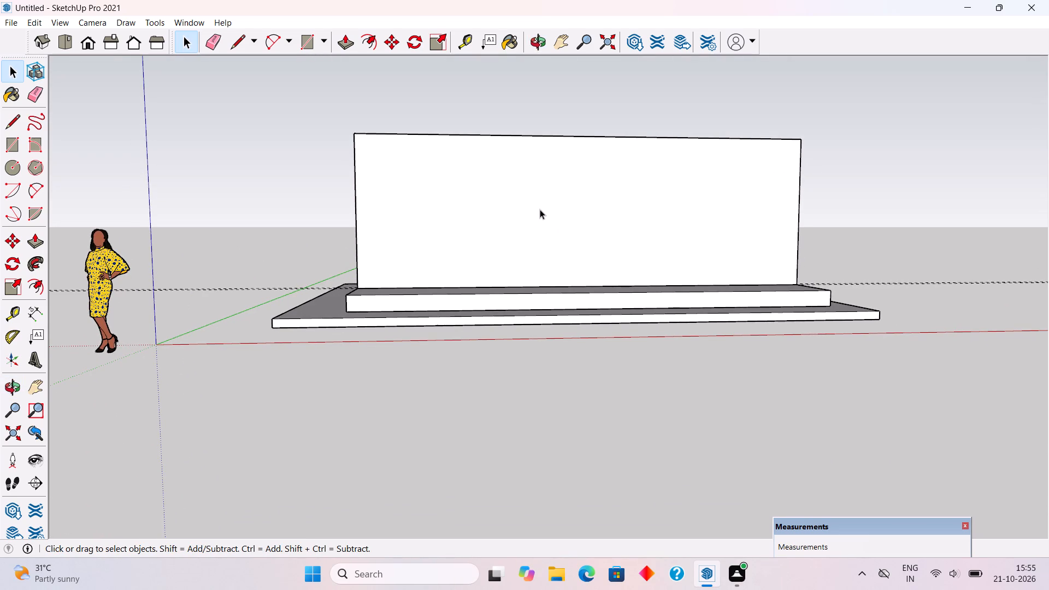
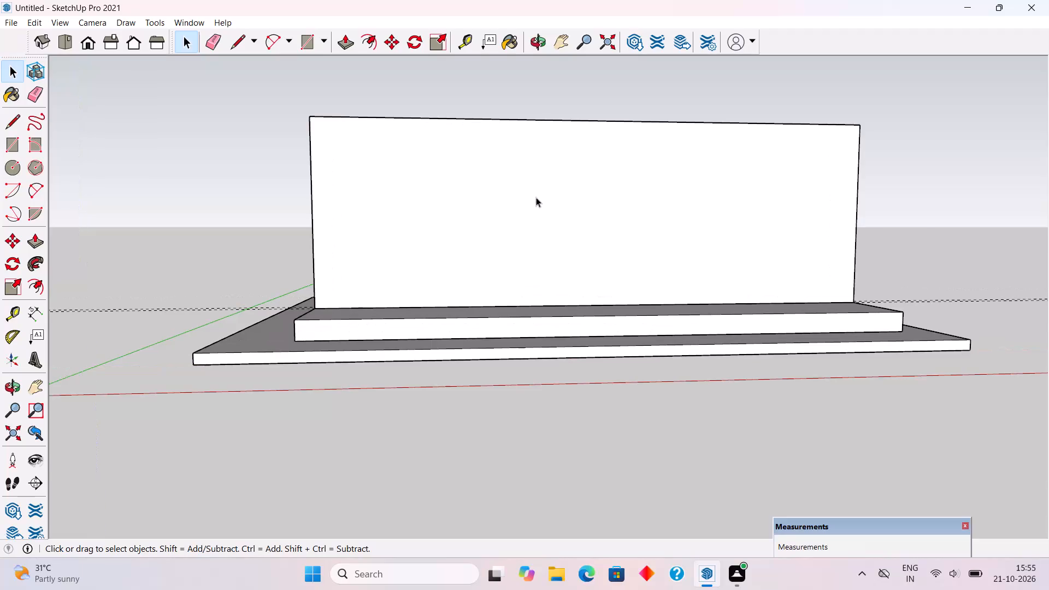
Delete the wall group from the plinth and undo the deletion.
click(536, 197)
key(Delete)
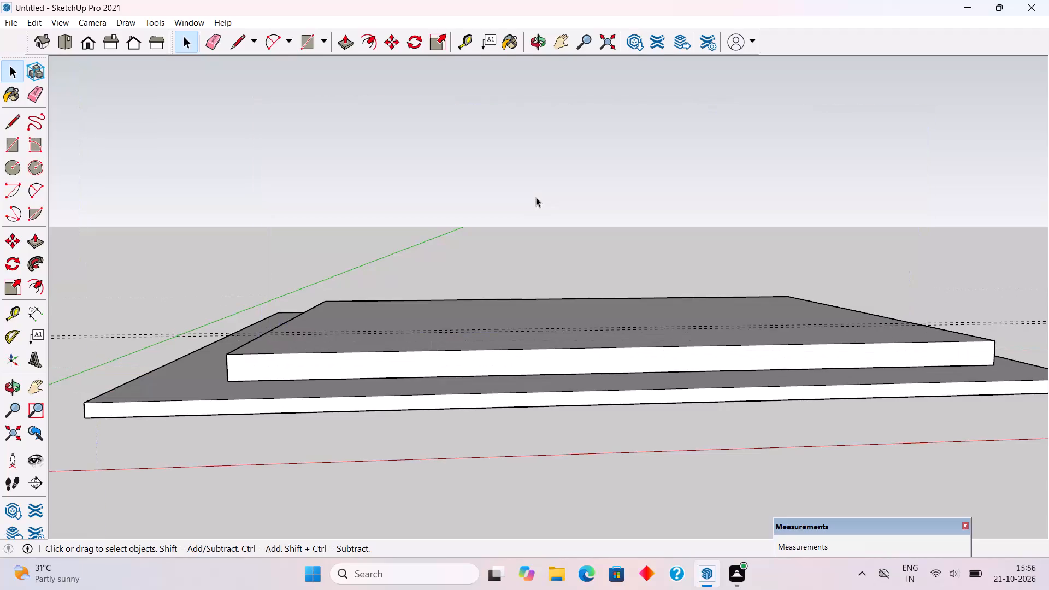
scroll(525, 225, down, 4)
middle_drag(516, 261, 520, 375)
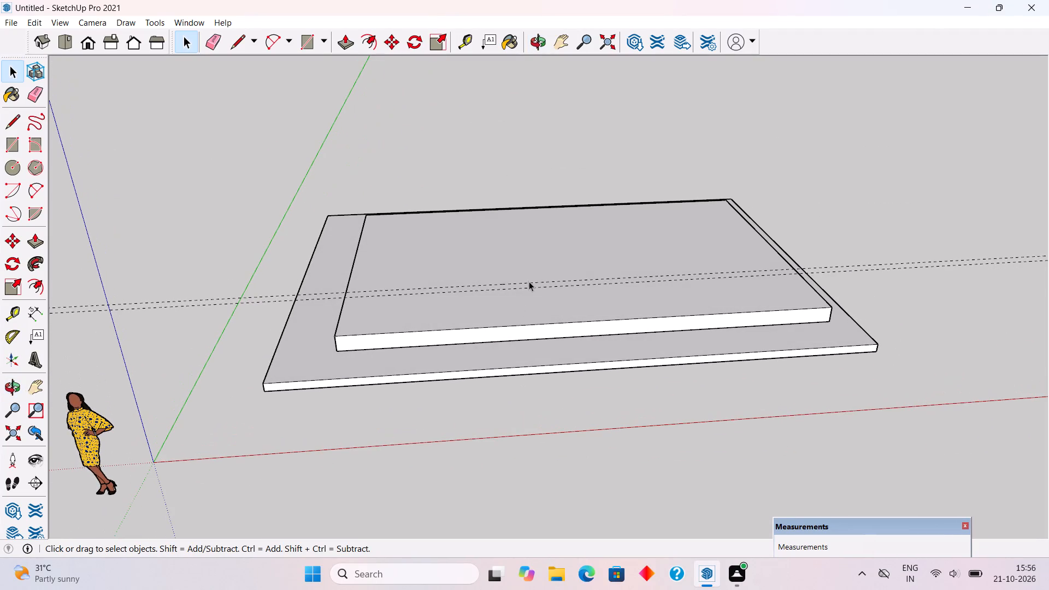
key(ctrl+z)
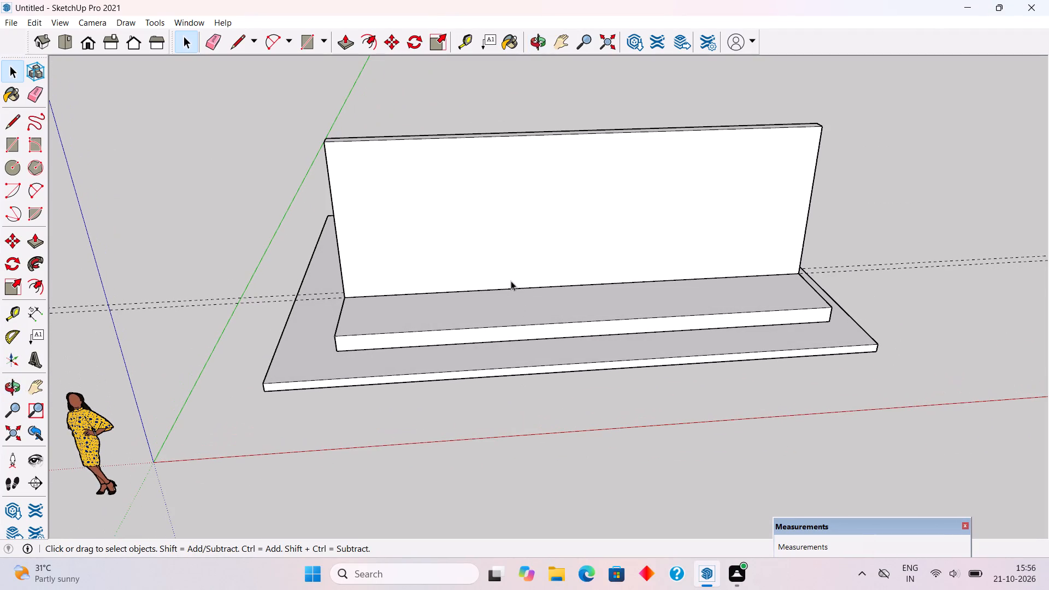
Undo the wall's grouping, its extrusion, the strip rectangle and the two guides on the plinth.
key(ctrl+z)
key(ctrl+z)
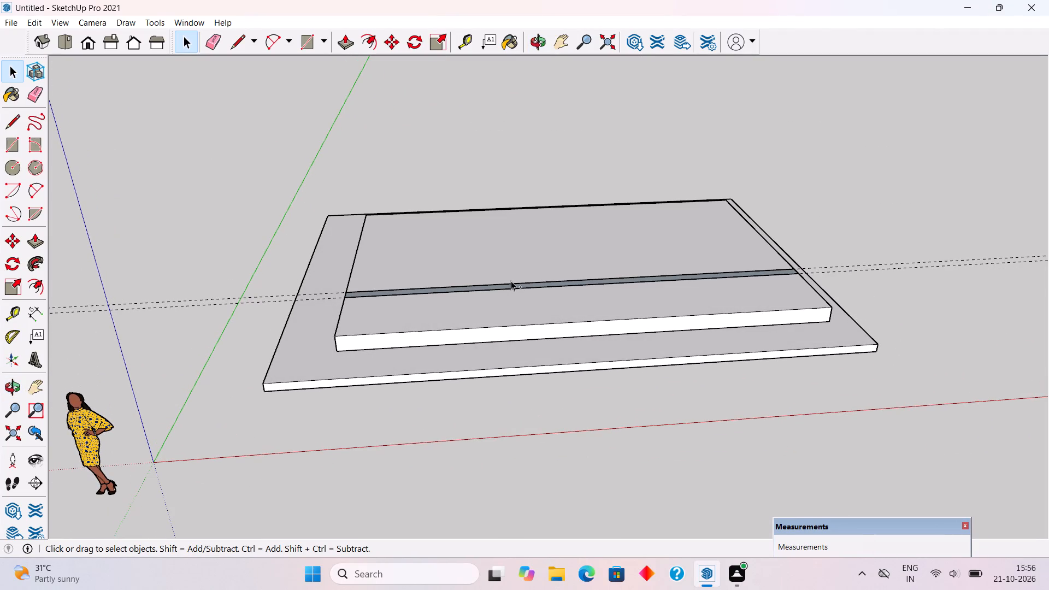
key(ctrl+z)
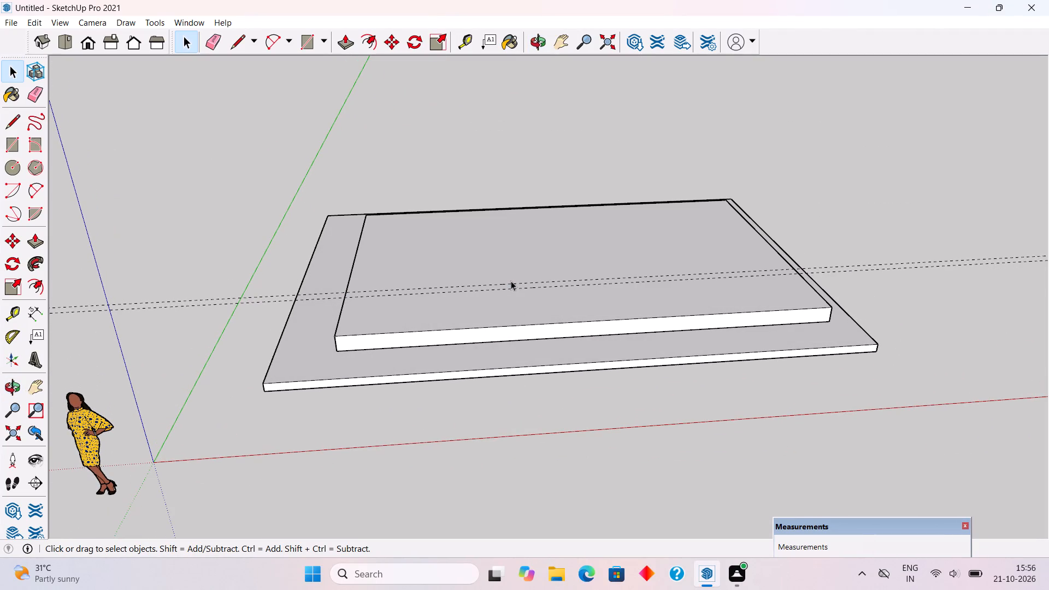
key(ctrl+z)
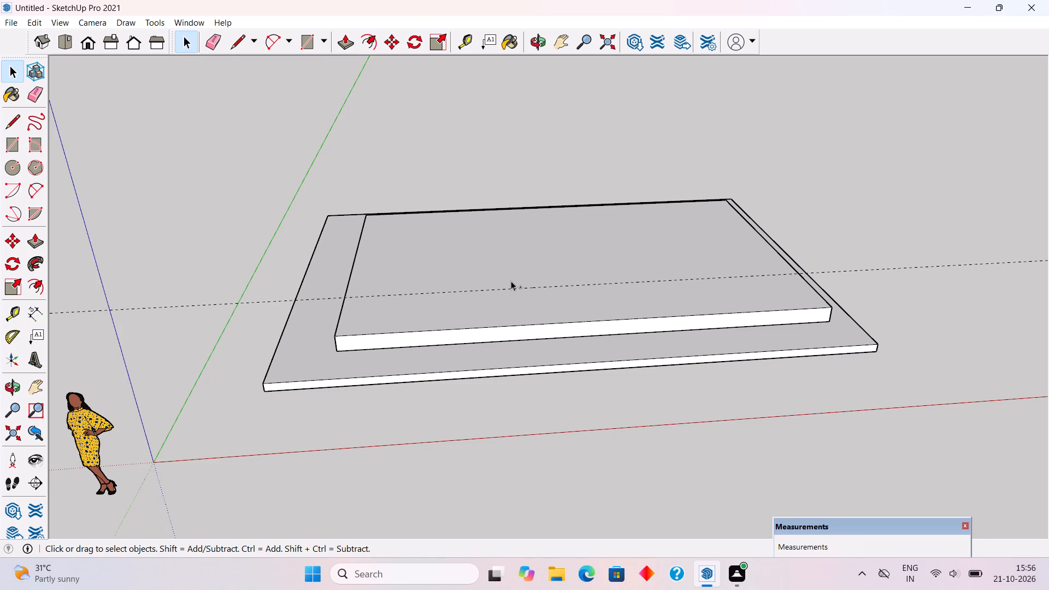
key(ctrl+z)
Open the plinth group for editing, Push/Pull its top face up by 1', and exit the group.
middle_drag(531, 243, 531, 350)
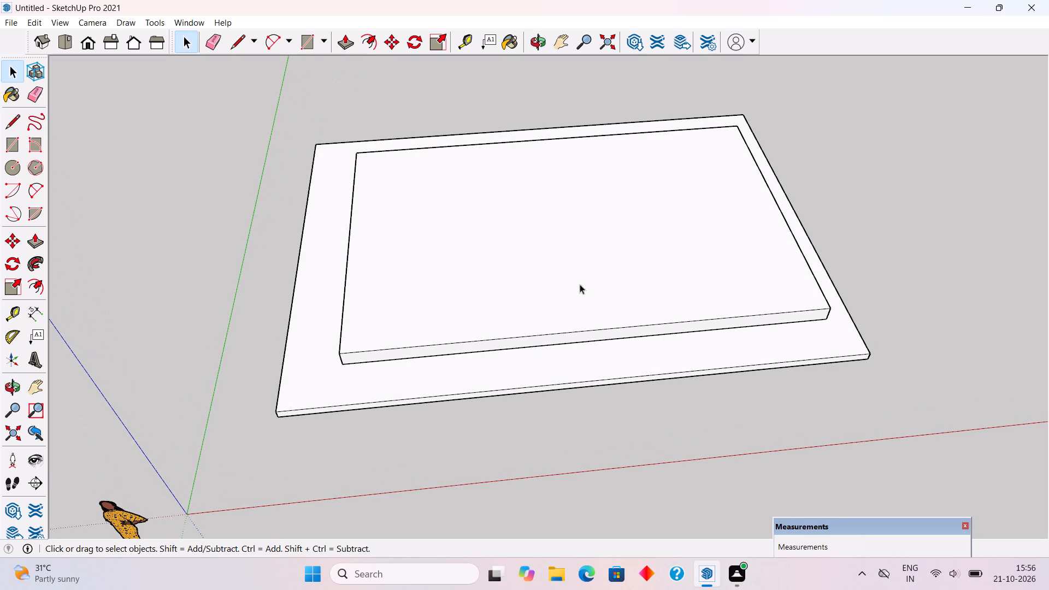
scroll(590, 267, up, 1)
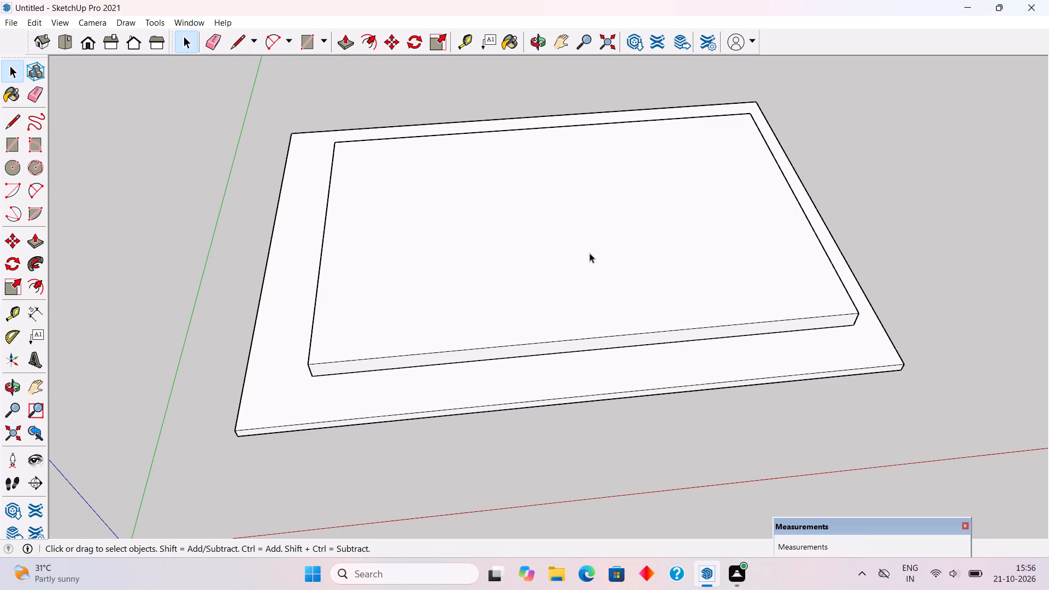
key(p)
click(590, 253)
key(space)
triple_click(590, 252)
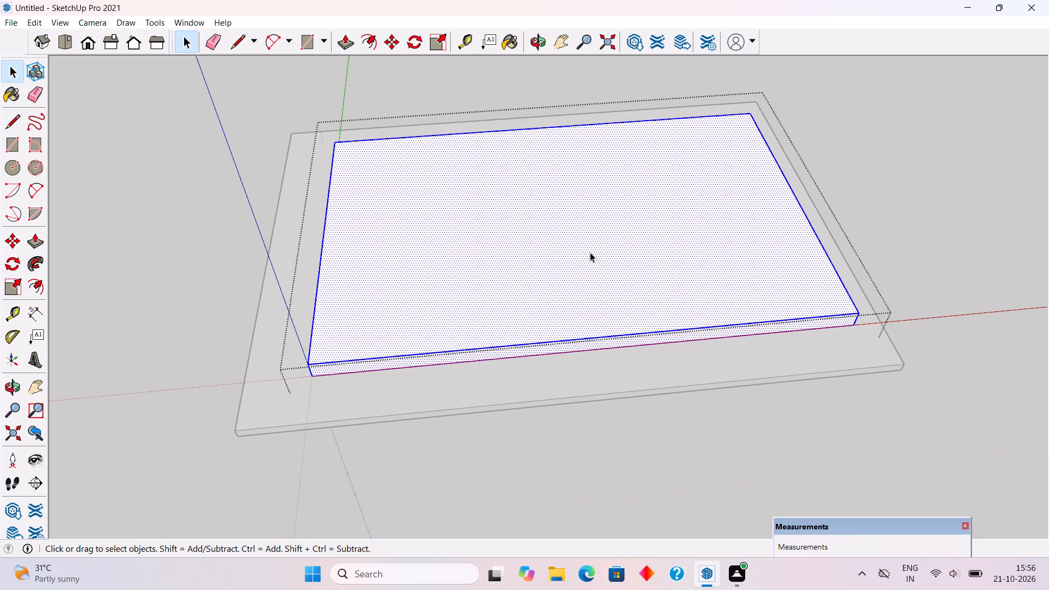
key(p)
click(590, 252)
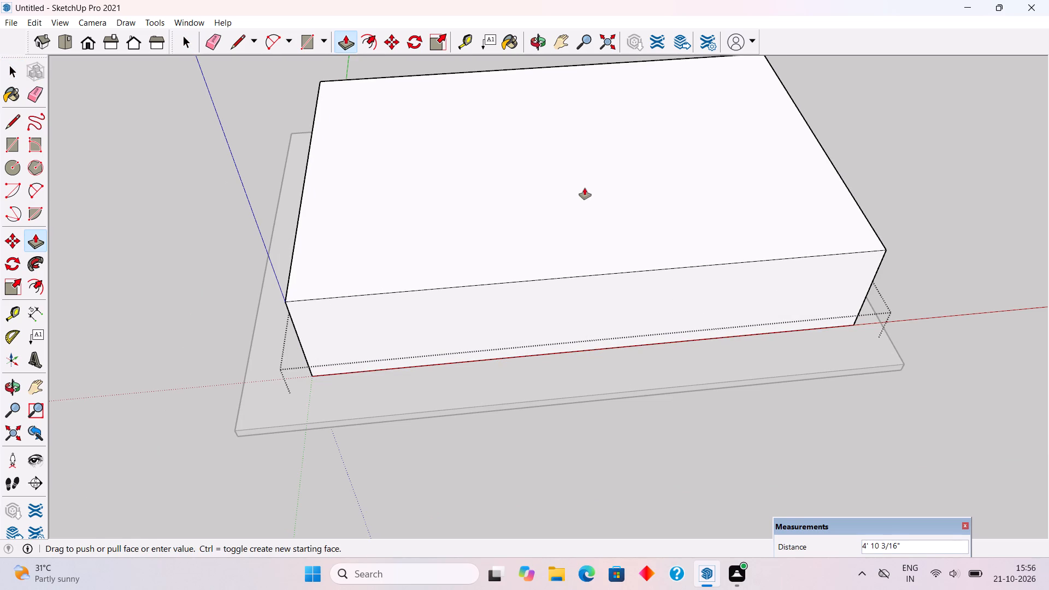
text(1')
key(Return)
key(space)
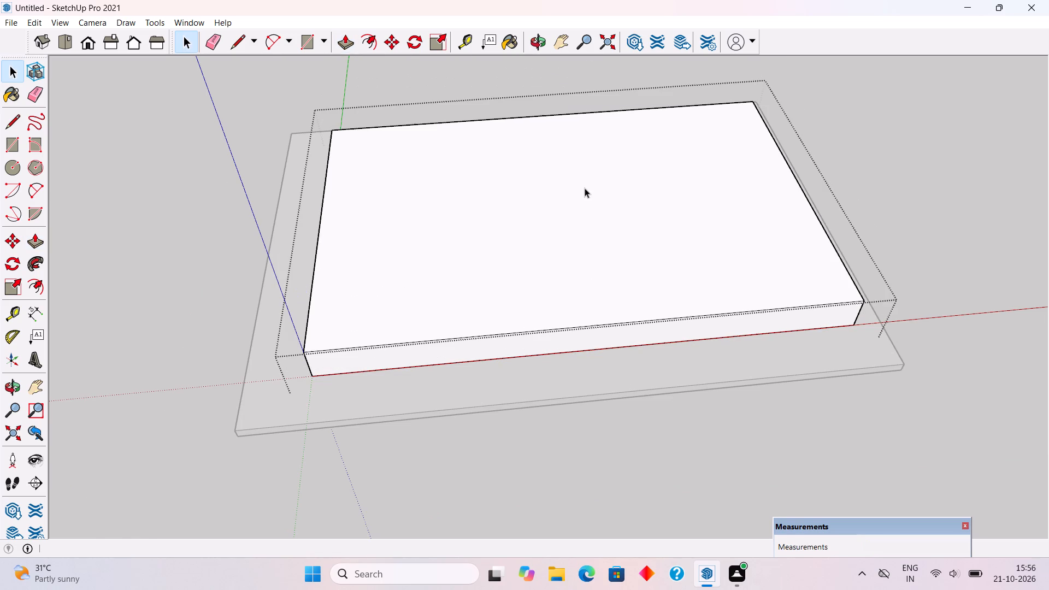
scroll(585, 188, down, 4)
click(522, 113)
scroll(647, 169, down, 1)
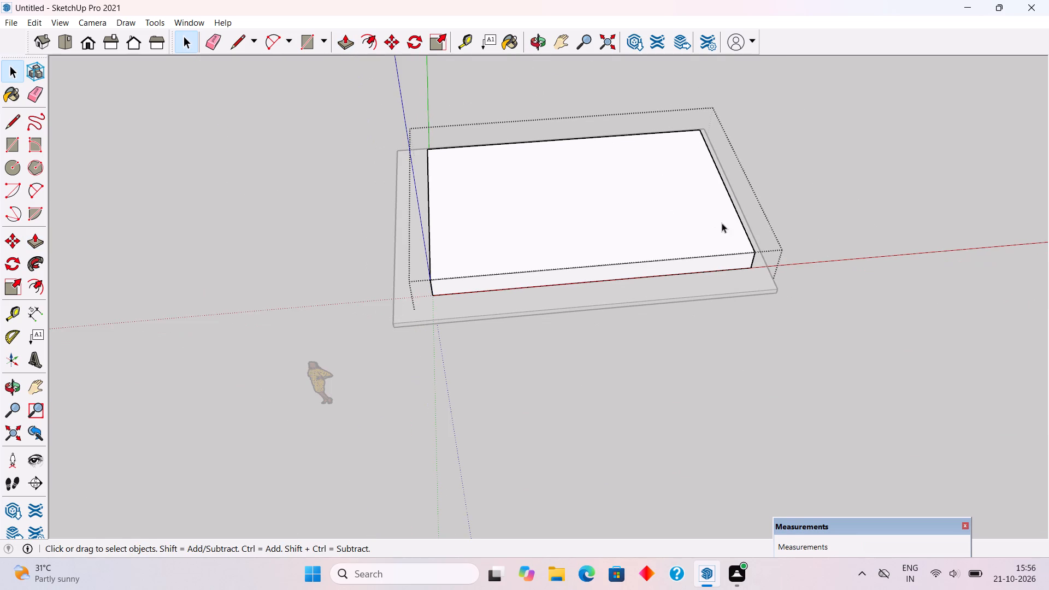
click(851, 171)
Place a guide on the plinth's top 15' in from its rear edge and another guide 9" behind it.
middle_drag(789, 266, 714, 142)
scroll(712, 140, up, 4)
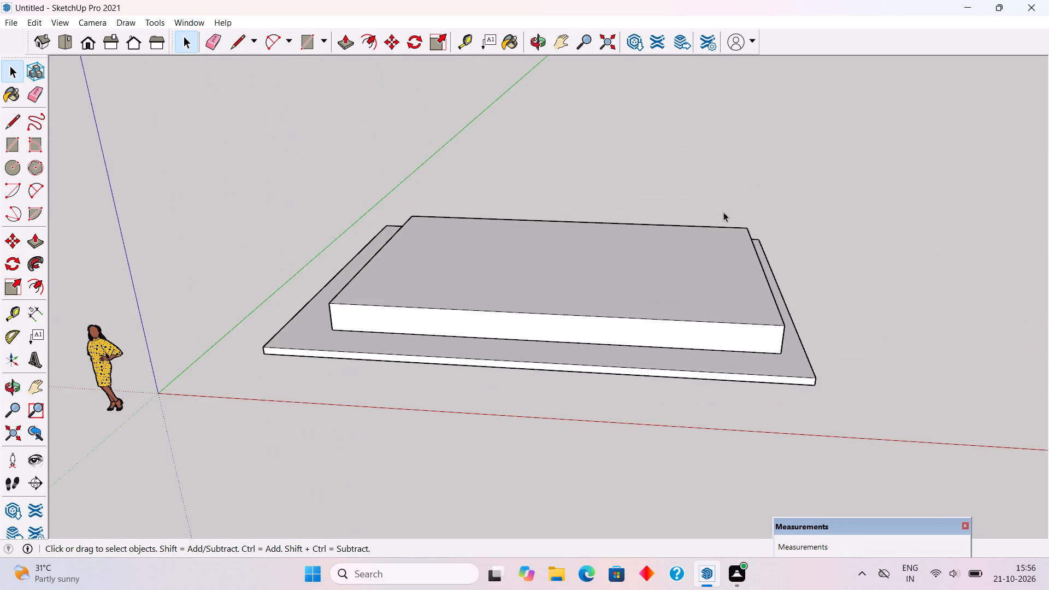
scroll(723, 212, up, 3)
middle_drag(749, 265, 824, 436)
key(t)
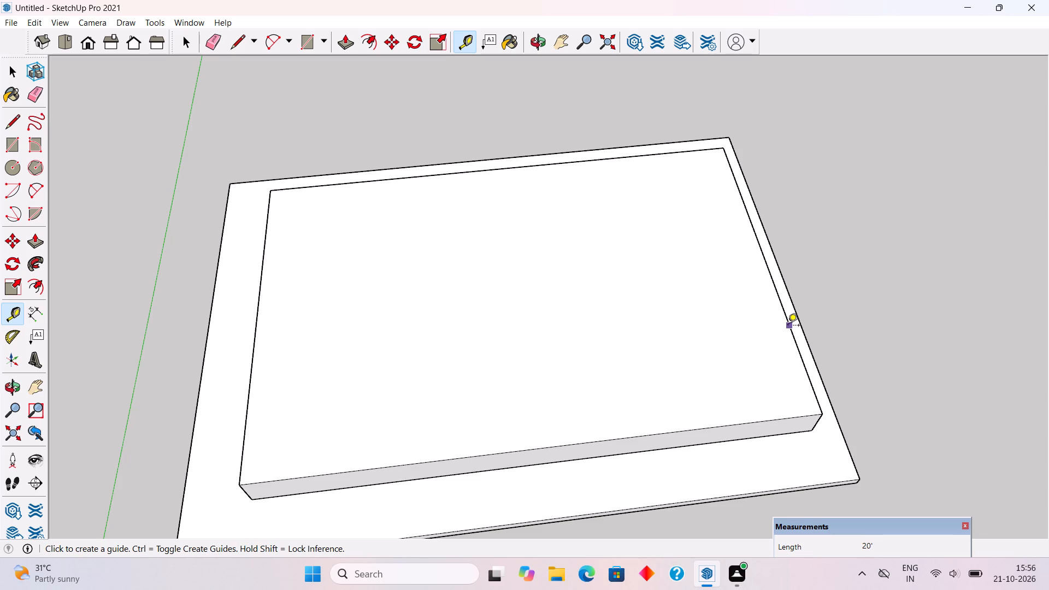
click(581, 165)
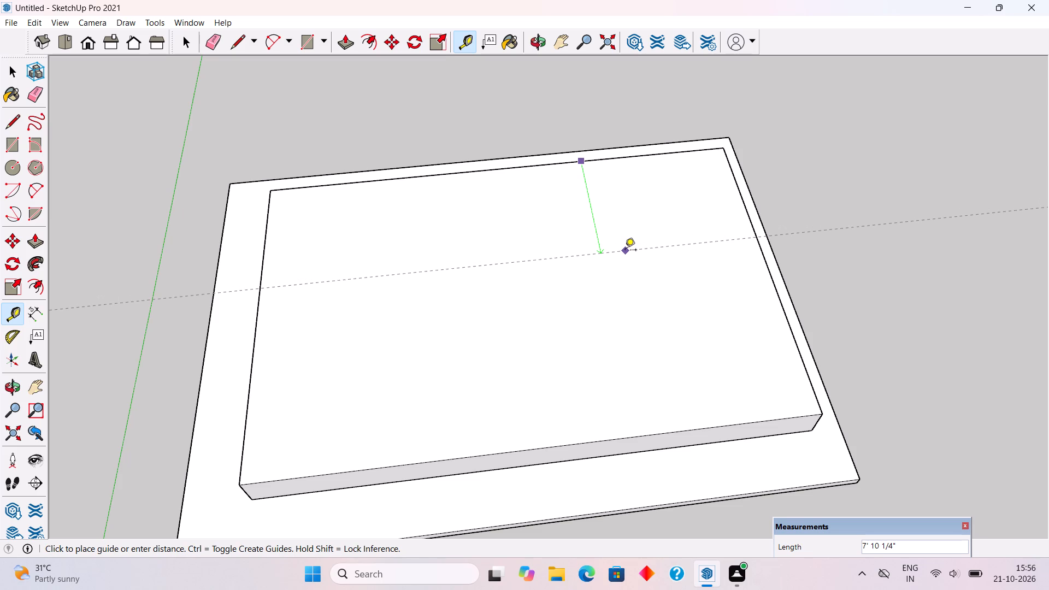
text(15')
key(Return)
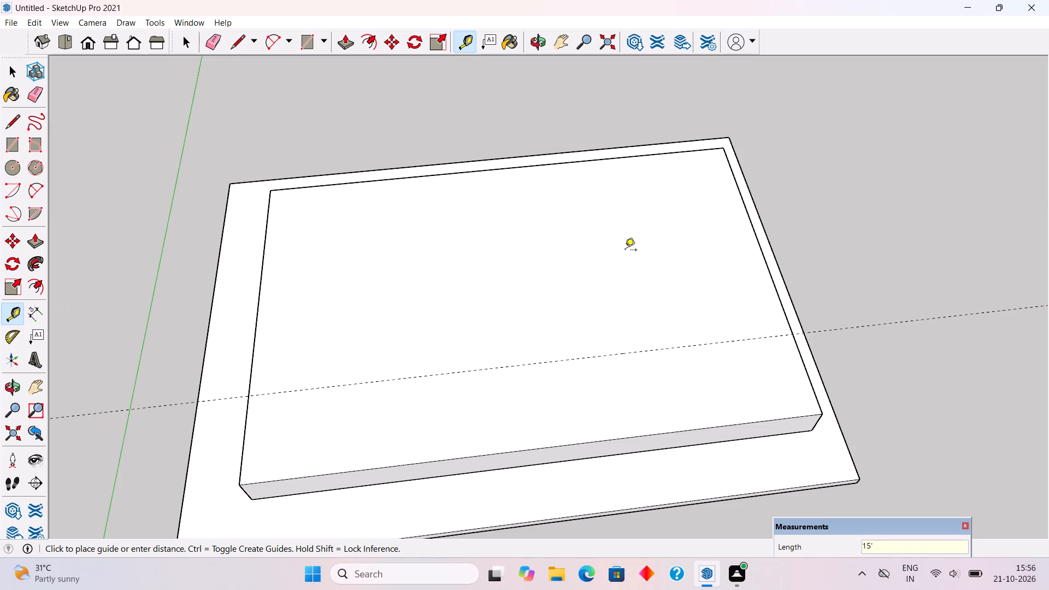
click(634, 351)
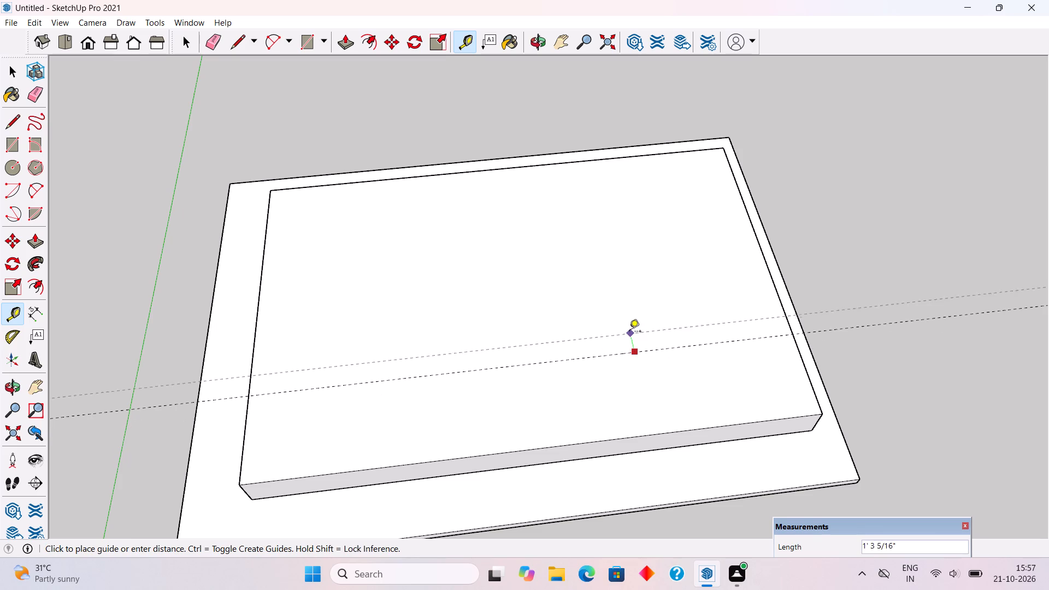
text(9")
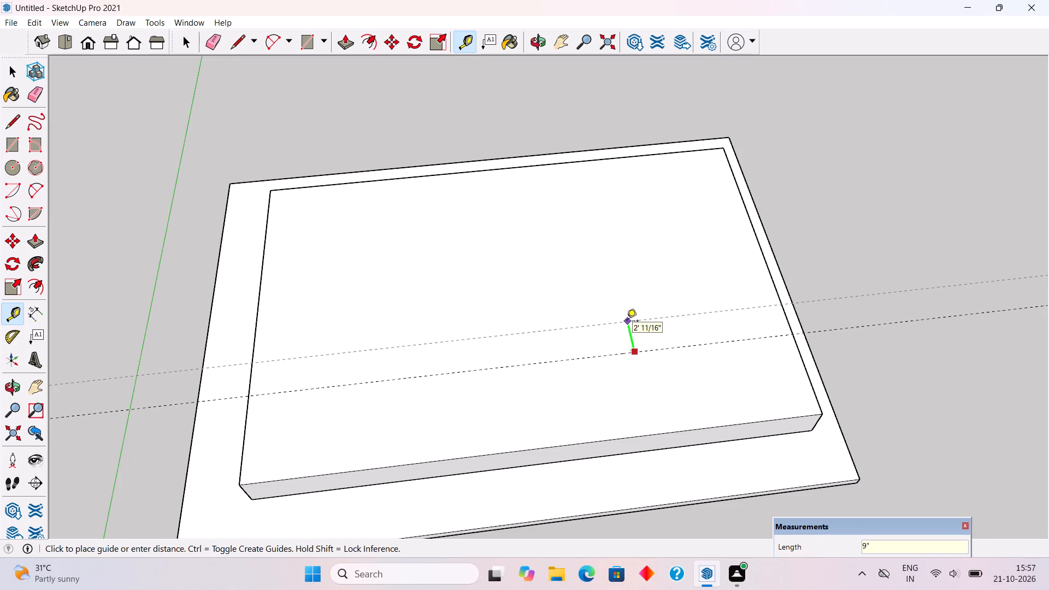
key(Return)
Draw a 30' by 9" rectangle between the two guides, across the full length of the plinth's top.
key(r)
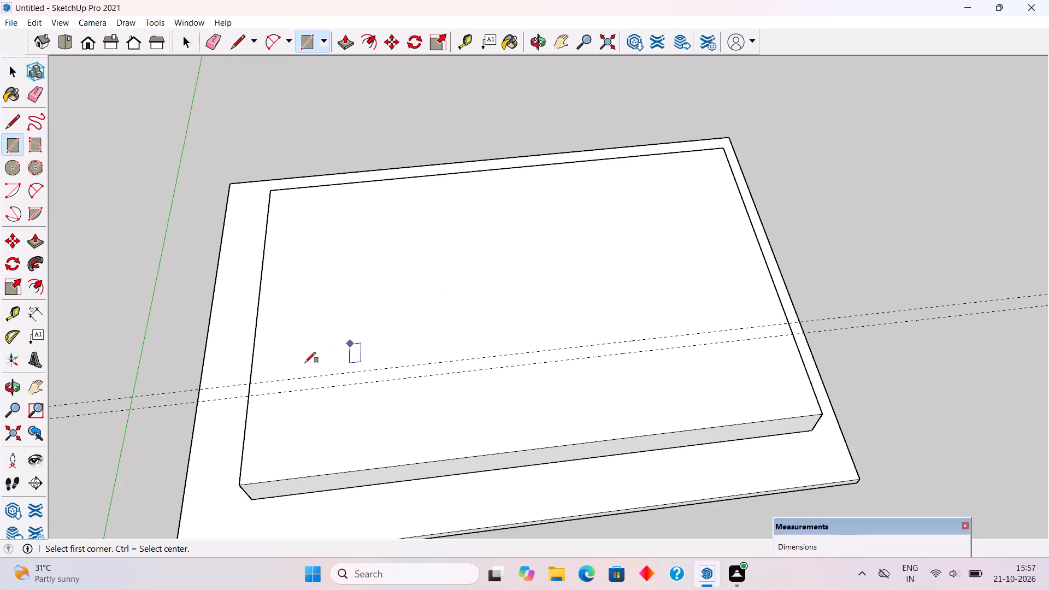
click(250, 382)
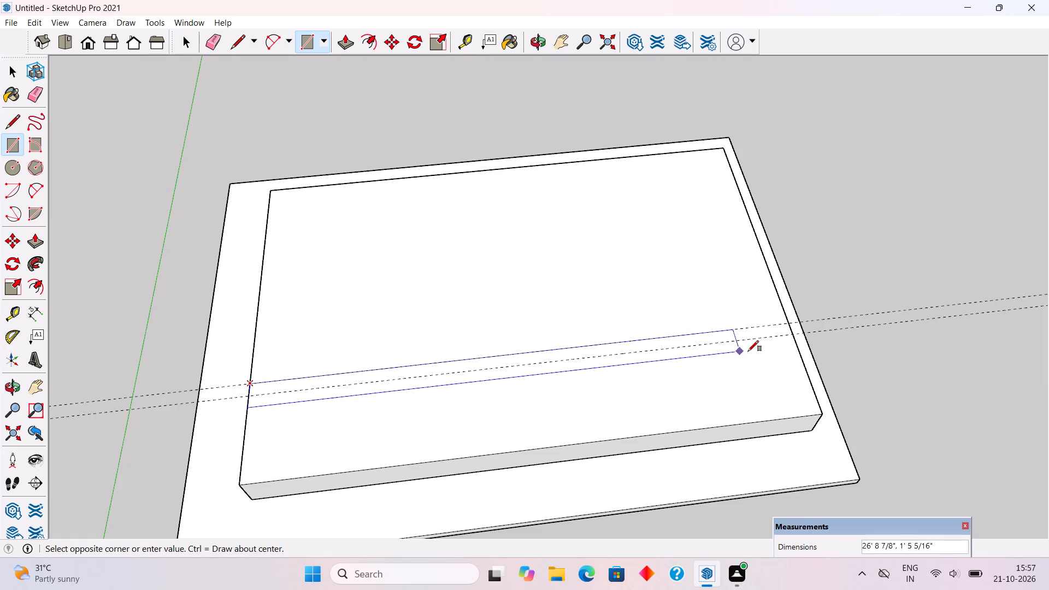
click(795, 335)
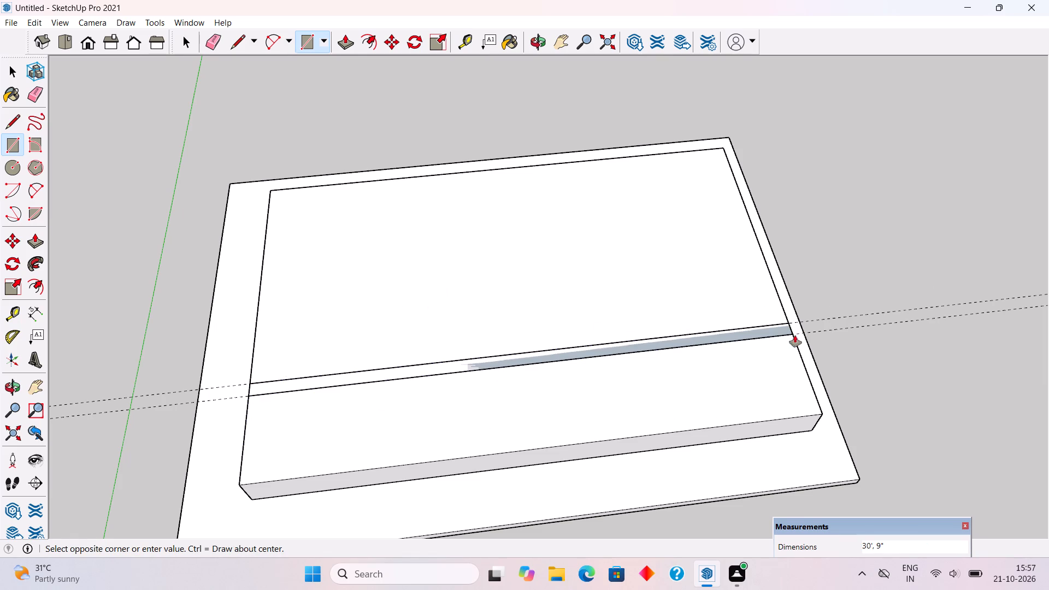
Push/Pull the 9" wide strip upward 10' to form a wall on the plinth.
key(p)
click(775, 330)
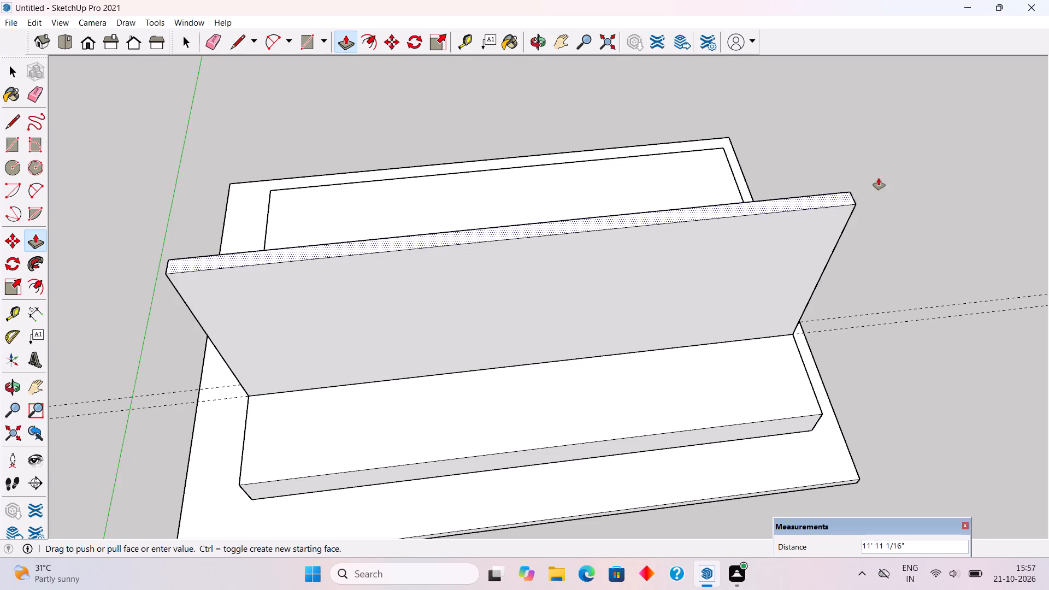
text(10')
key(Return)
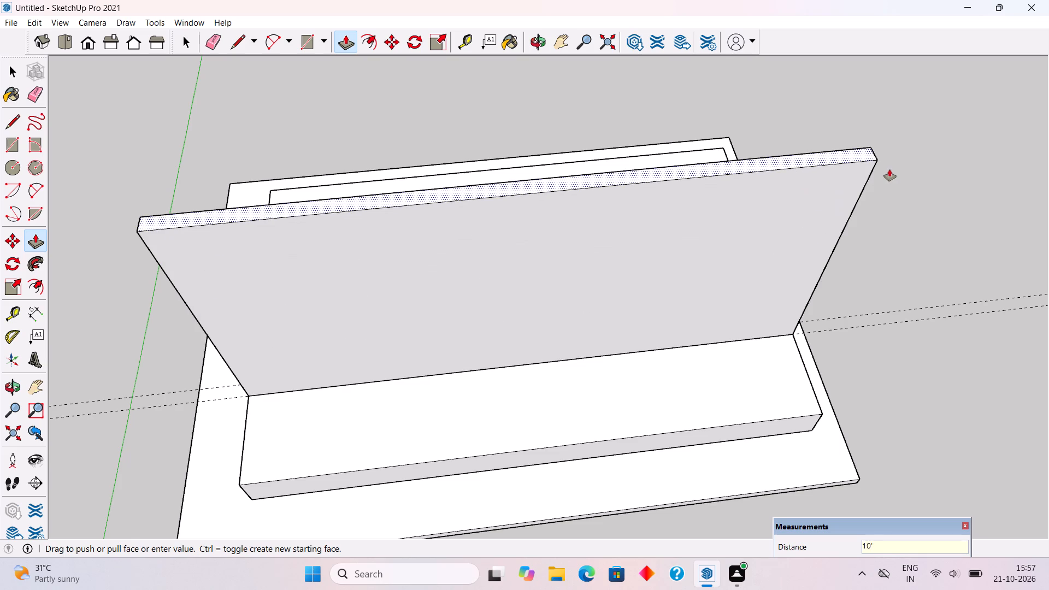
Select the whole wall and make it a group.
key(space)
triple_click(791, 305)
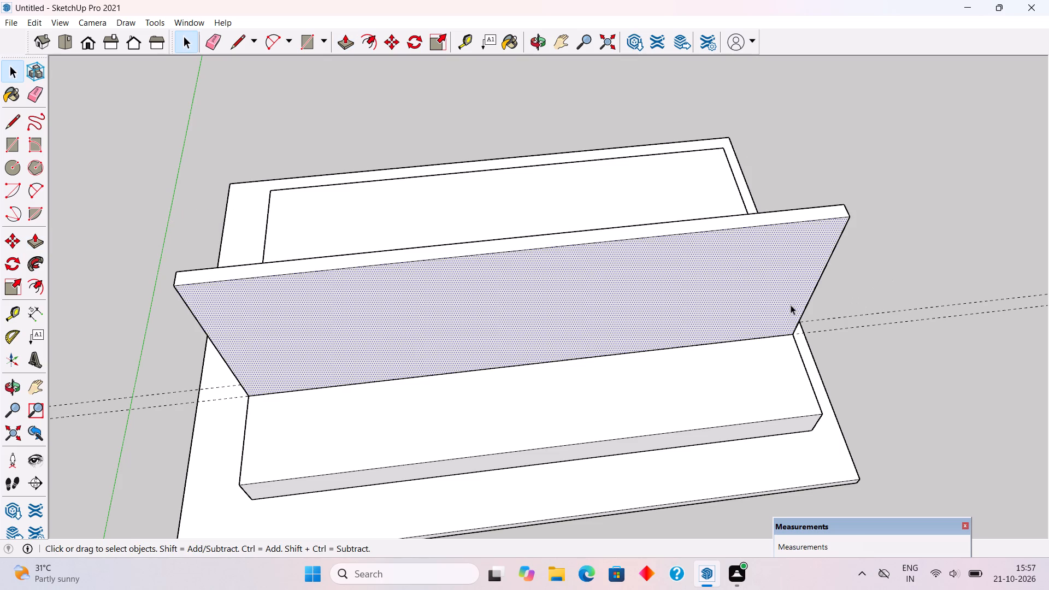
right_click(791, 305)
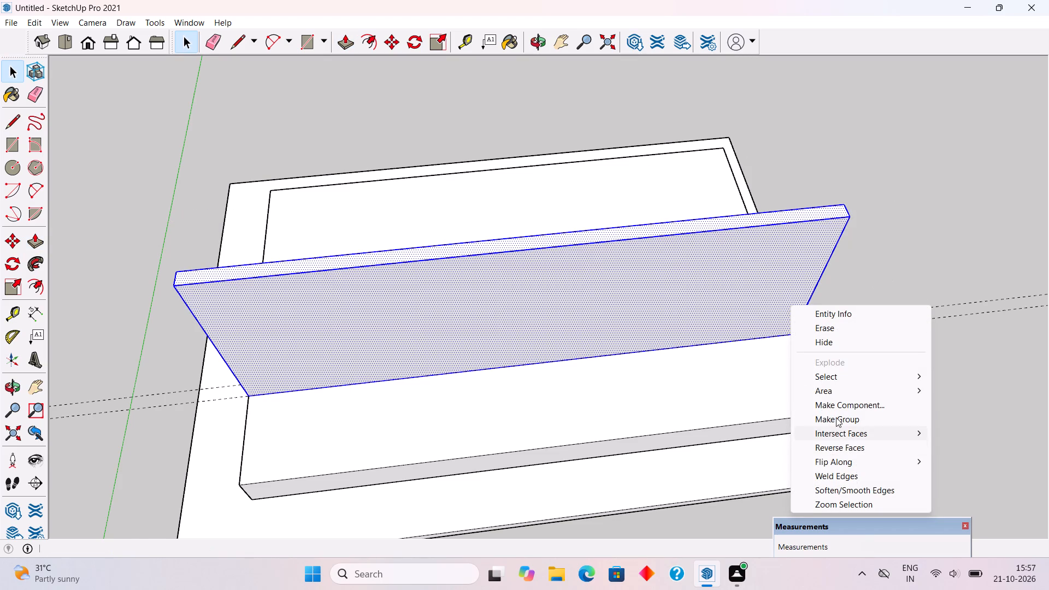
click(836, 417)
click(867, 210)
Place a vertical guide on the wall's front face 2' in from its right-hand end and another 6' farther in.
middle_drag(838, 346, 763, 102)
middle_drag(869, 398, 985, 370)
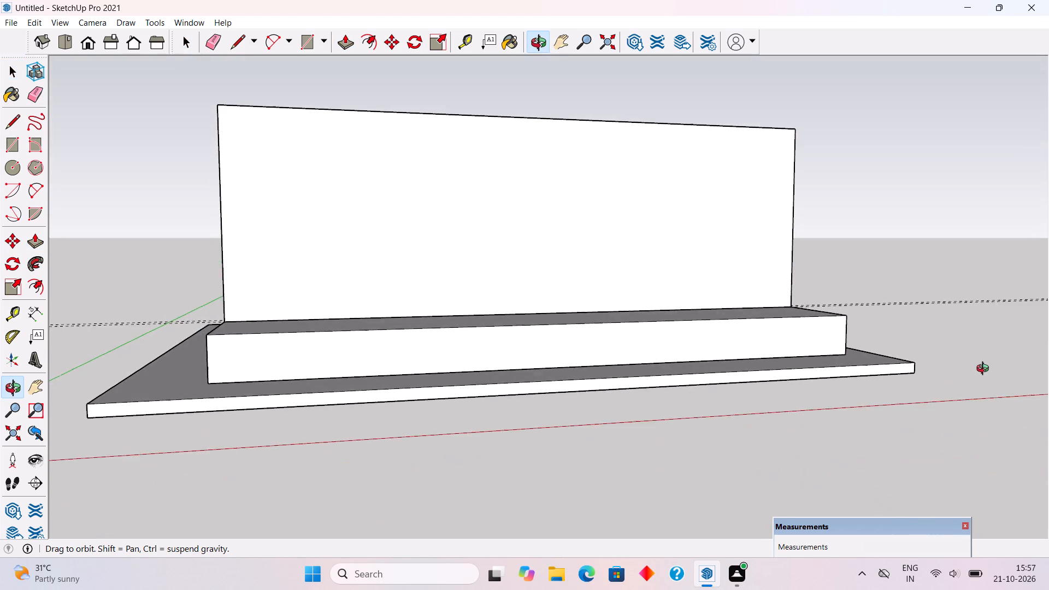
middle_drag(985, 370, 921, 448)
middle_drag(865, 399, 799, 386)
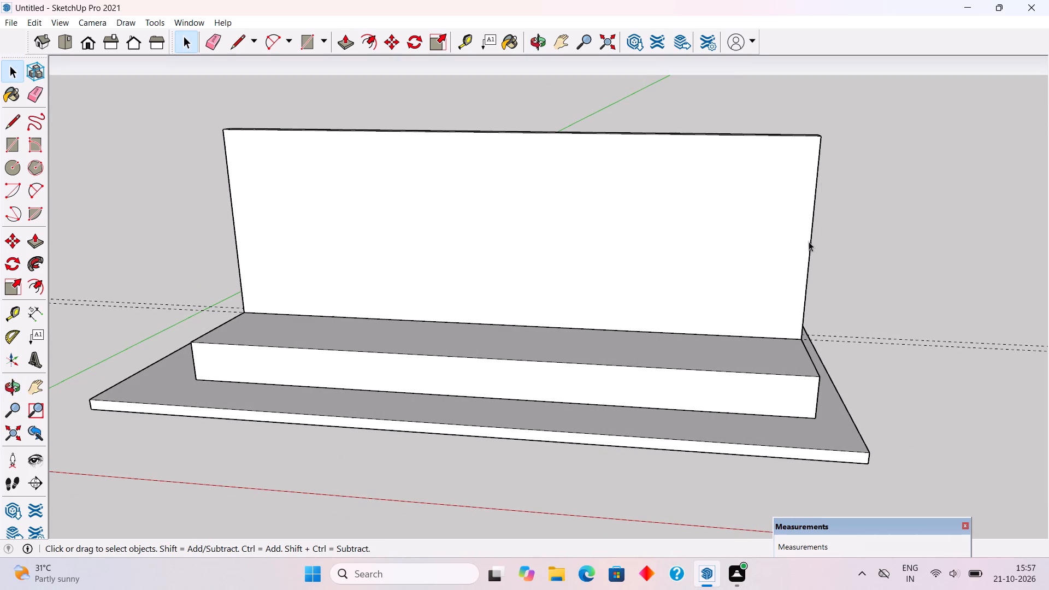
scroll(365, 85, up, 3)
middle_drag(432, 253, 553, 208)
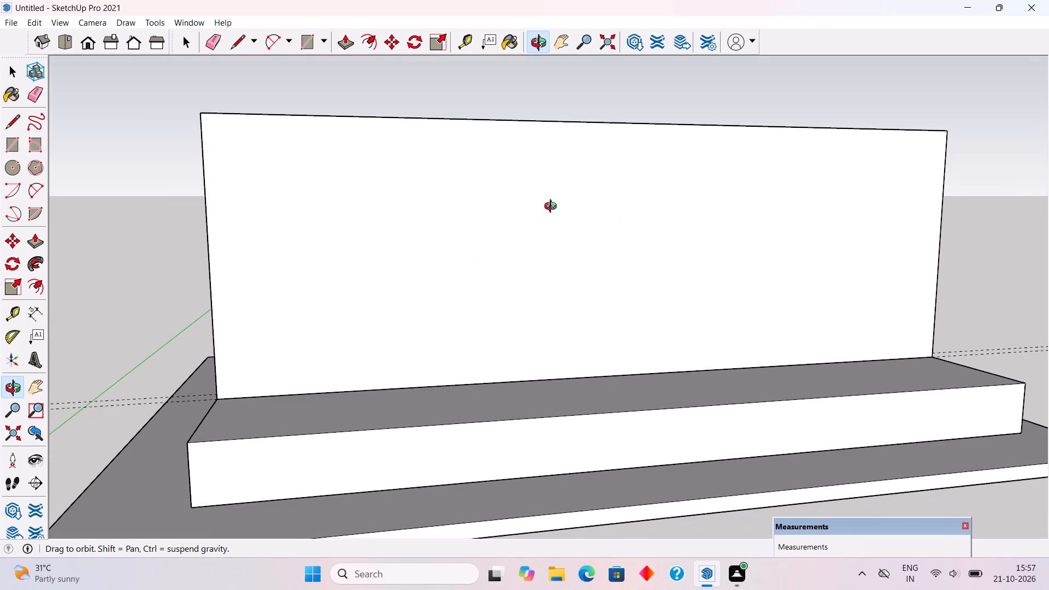
middle_drag(553, 208, 553, 207)
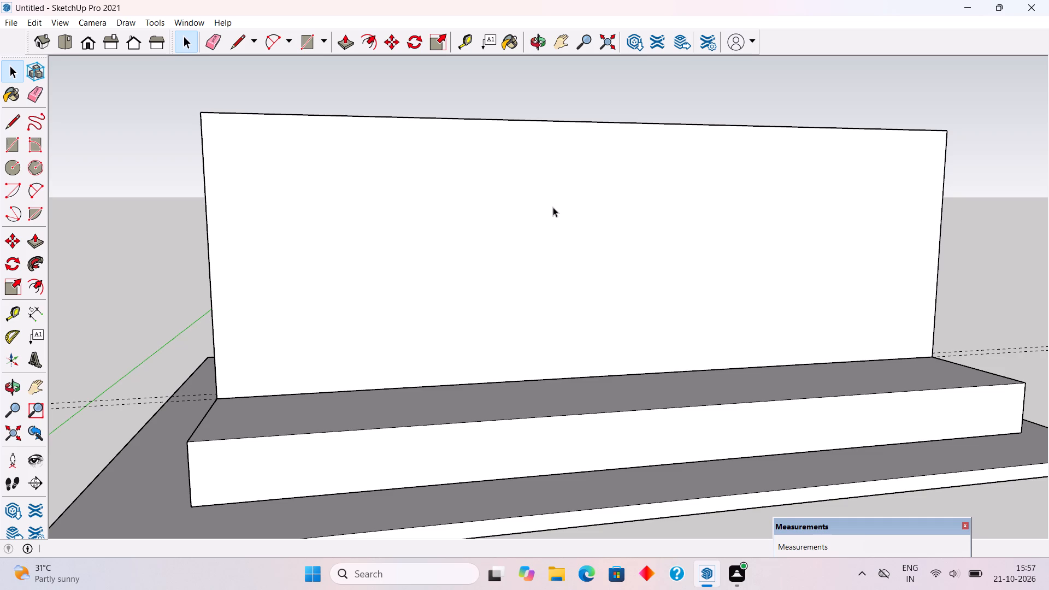
key(t)
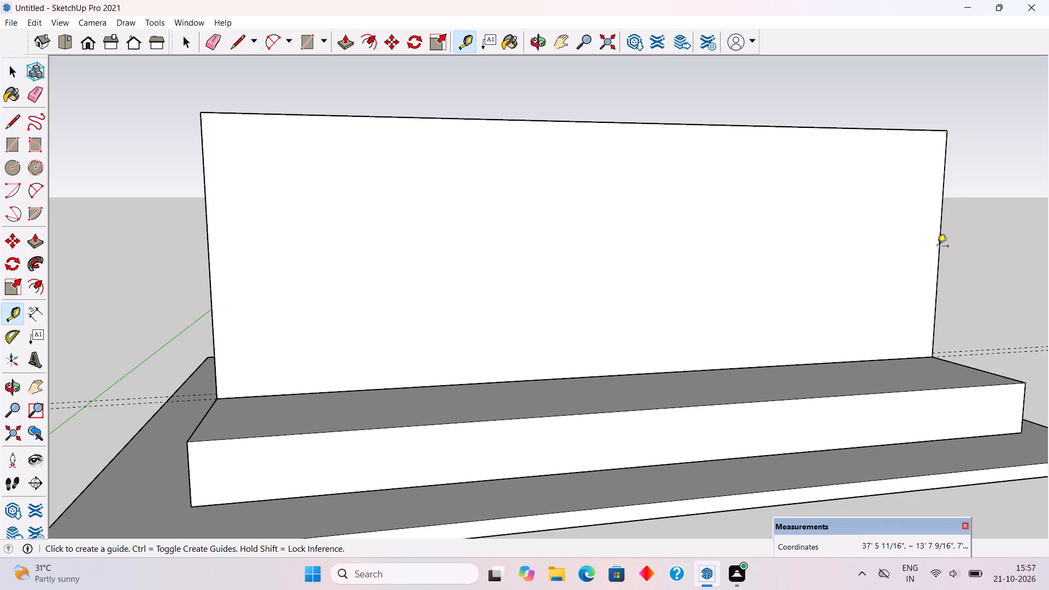
click(939, 229)
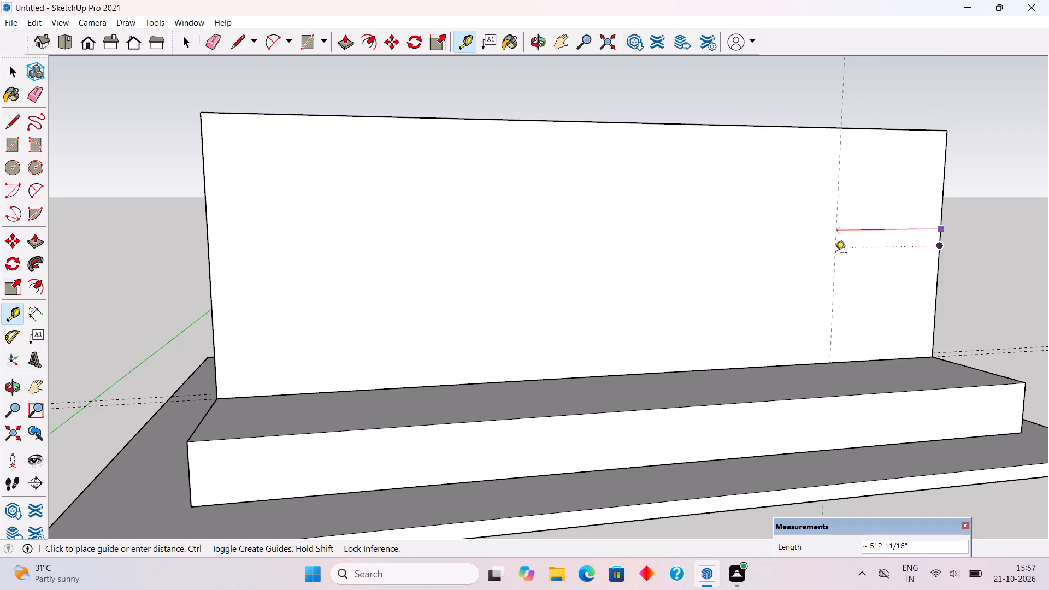
text(2')
key(Return)
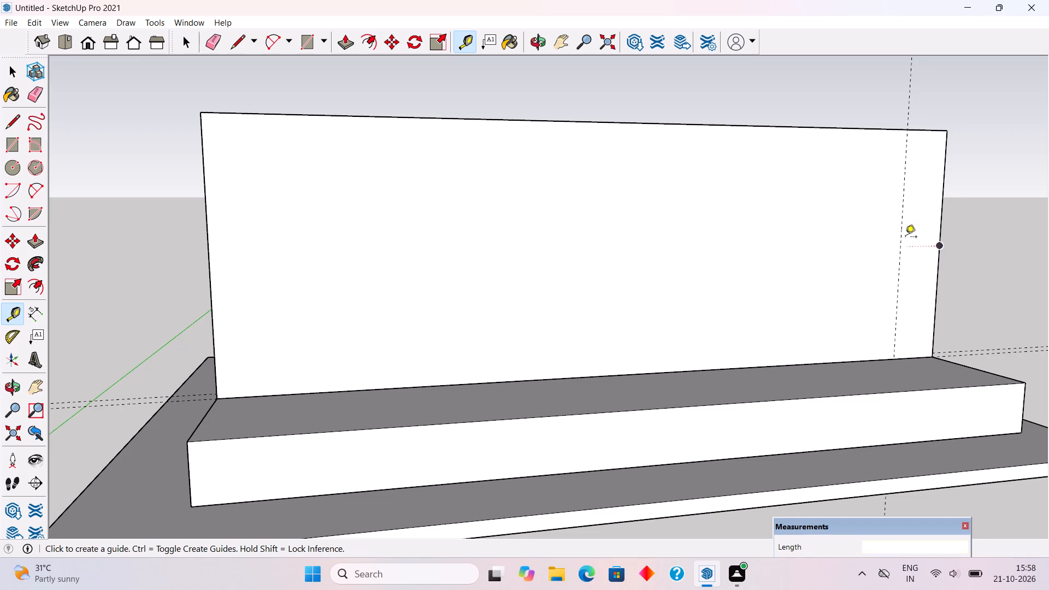
click(902, 284)
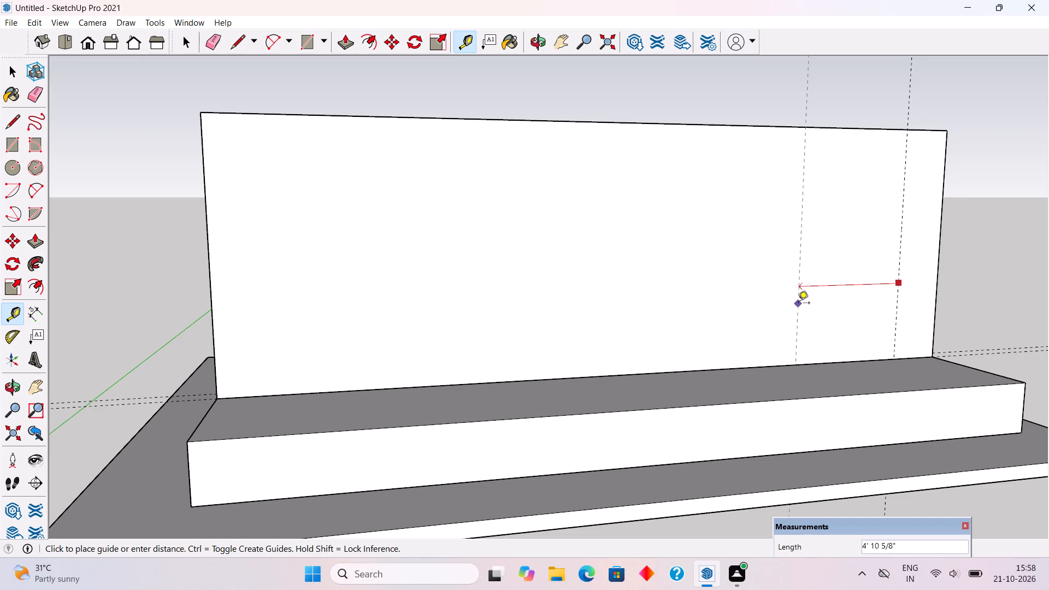
text(6')
key(Return)
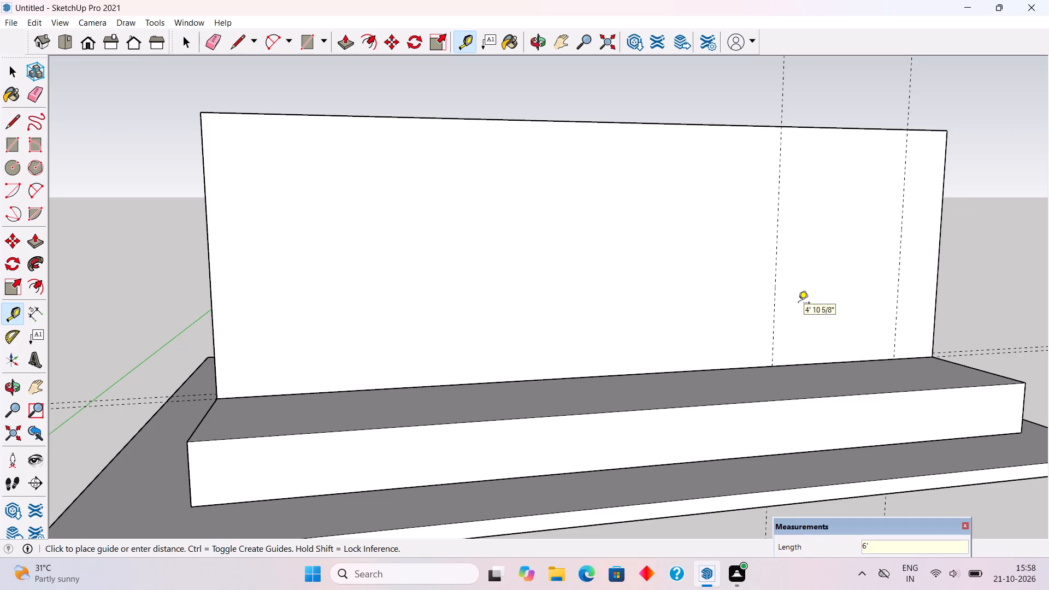
middle_drag(702, 326, 615, 302)
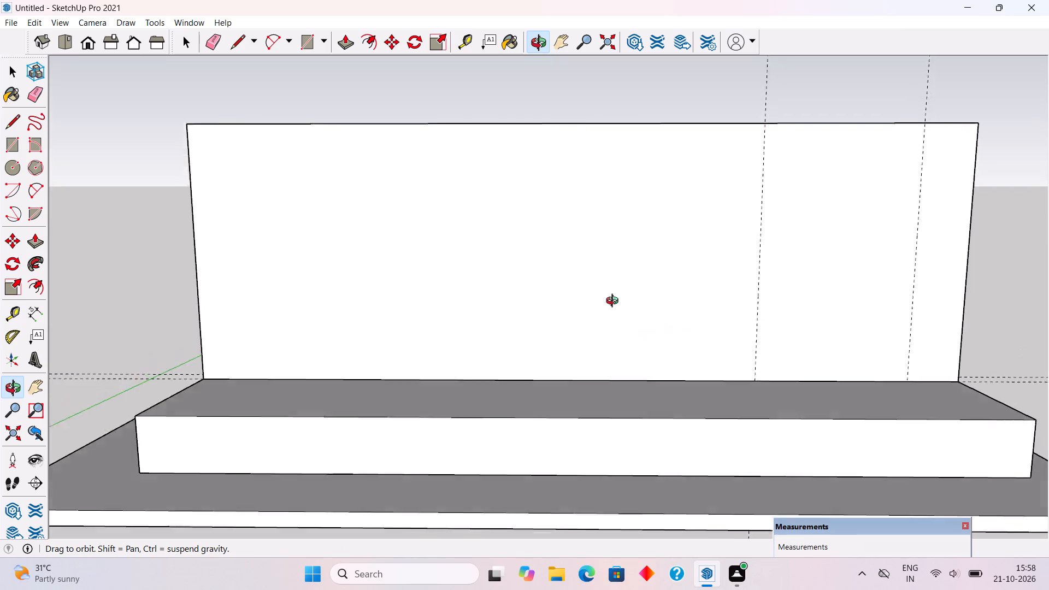
Place a horizontal guide on the wall's front face 1' above its base and another 8' above that one.
middle_drag(615, 302, 668, 363)
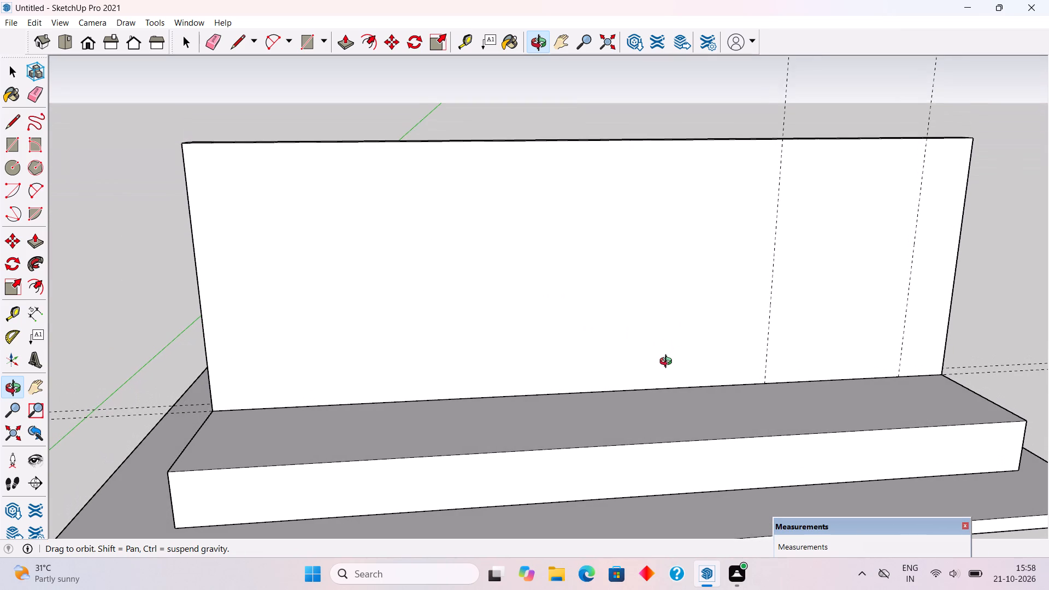
middle_drag(668, 363, 733, 380)
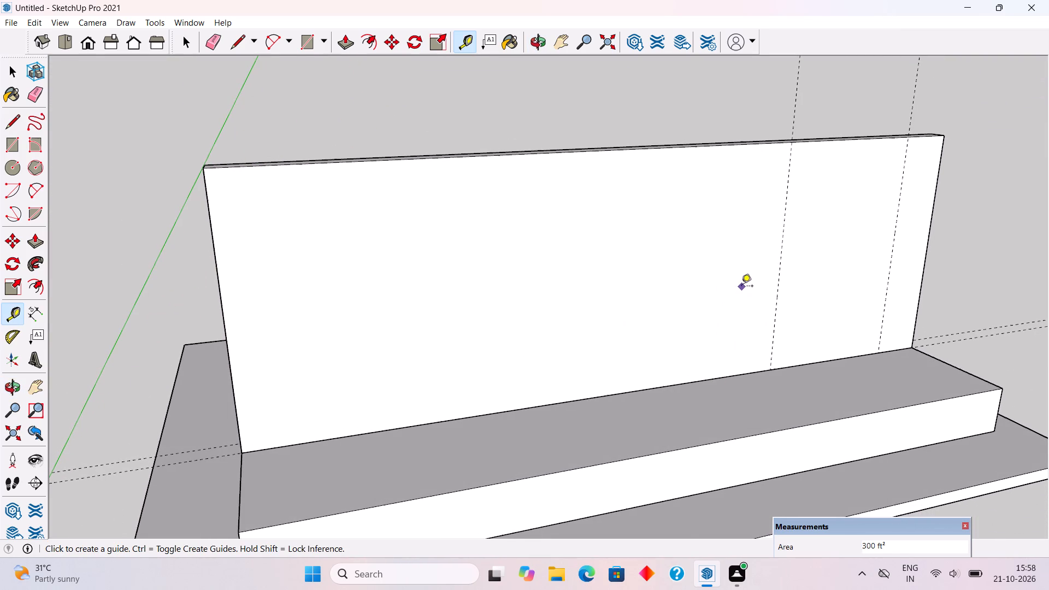
scroll(741, 287, down, 2)
middle_drag(629, 321, 617, 311)
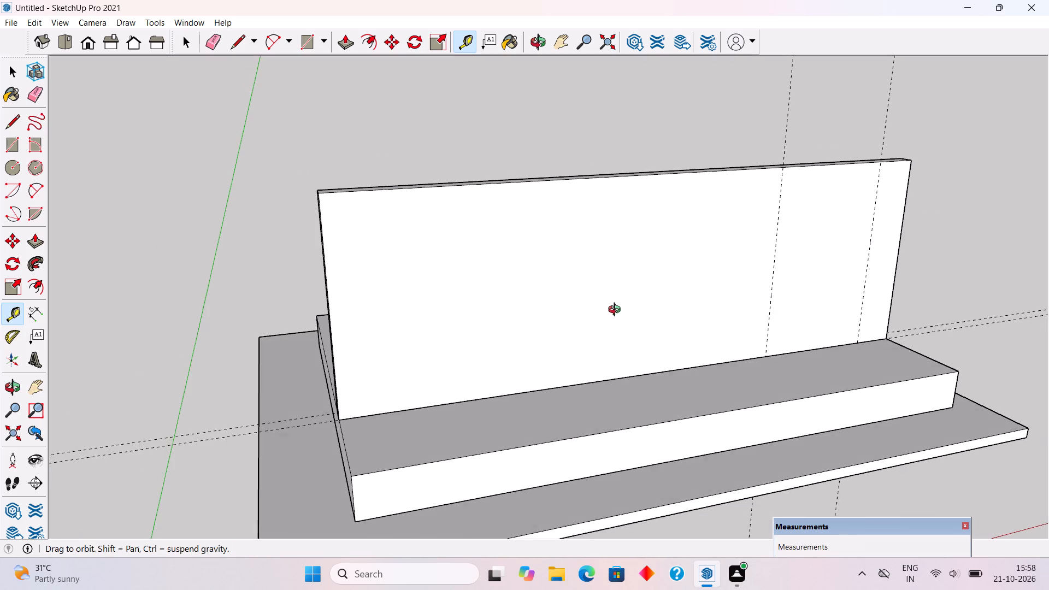
middle_drag(617, 311, 511, 222)
middle_drag(540, 308, 565, 385)
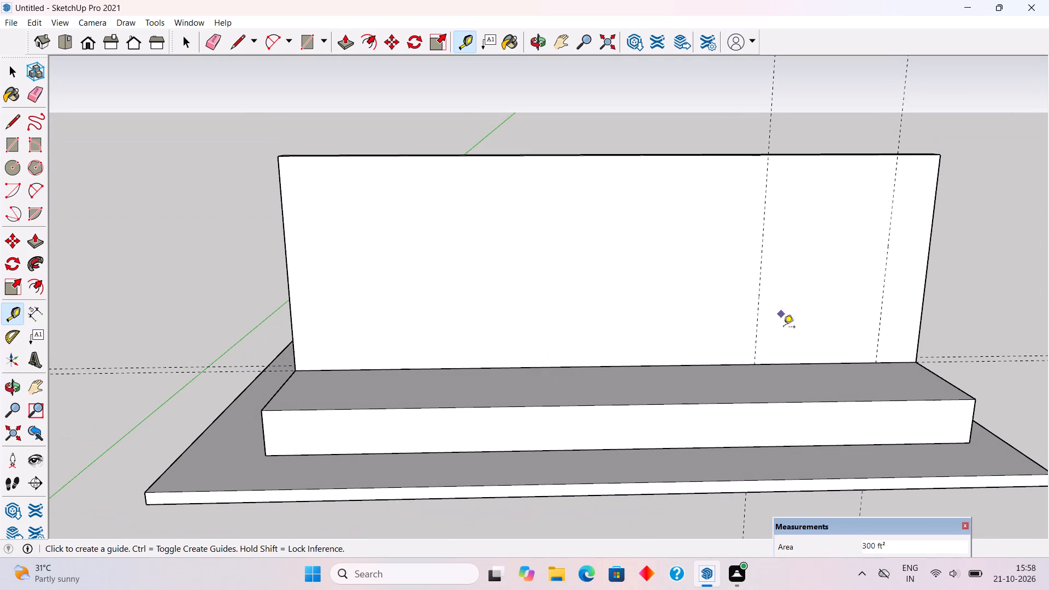
click(795, 366)
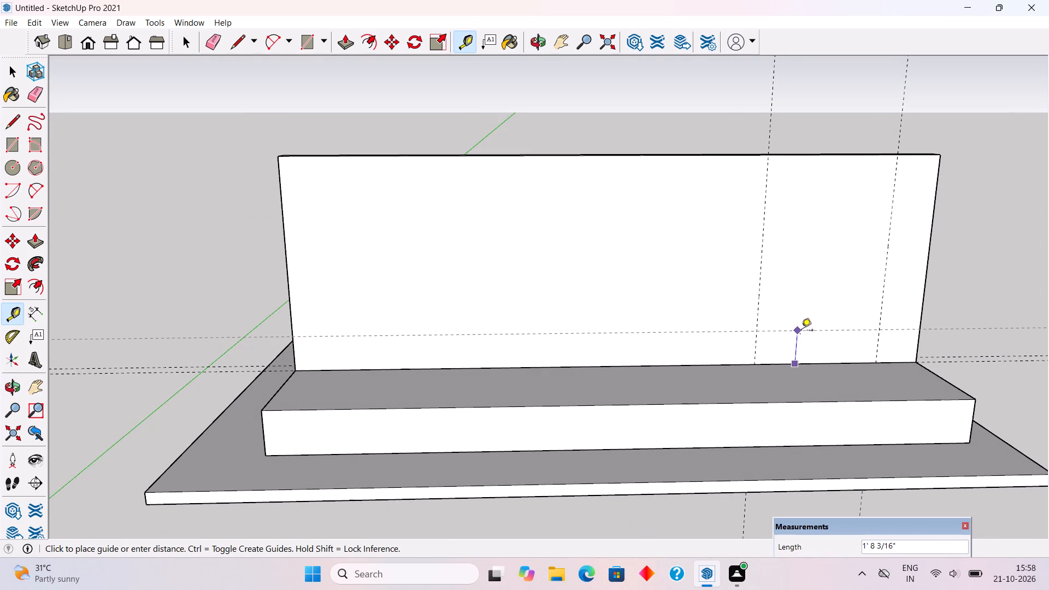
text(1')
key(Return)
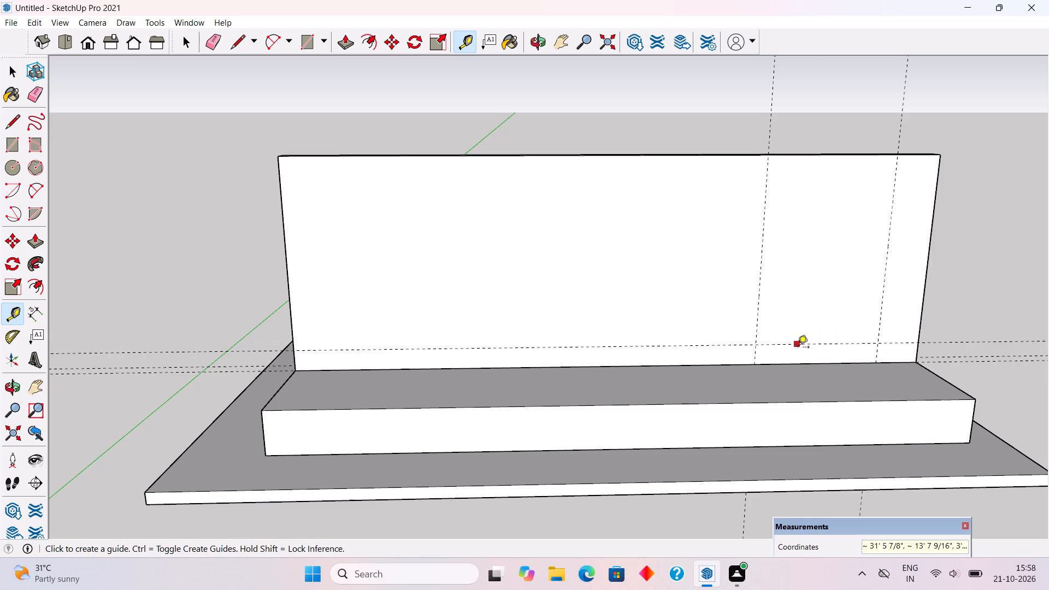
click(798, 348)
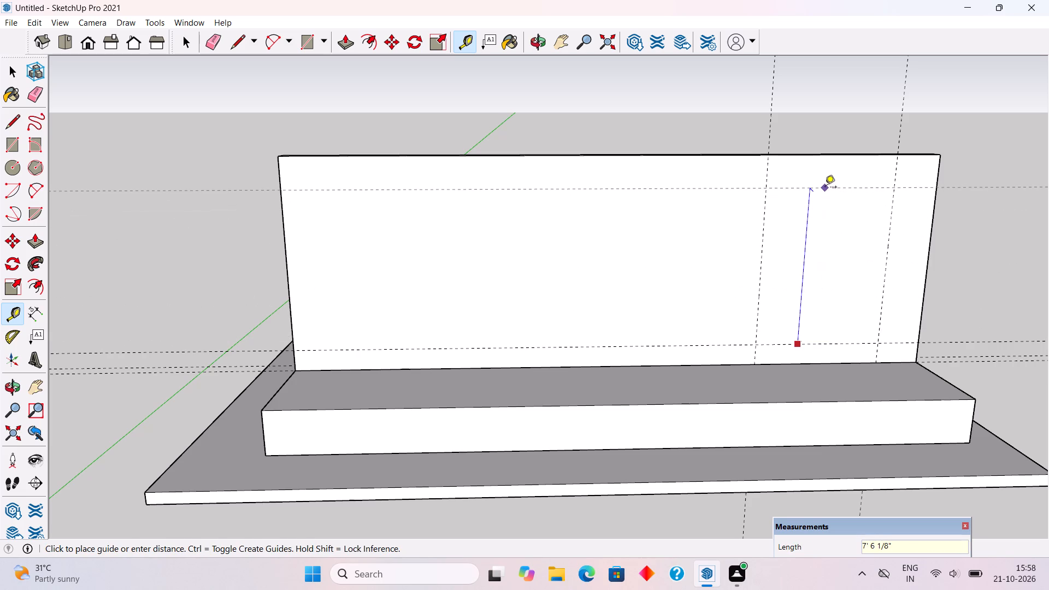
text(8')
key(Return)
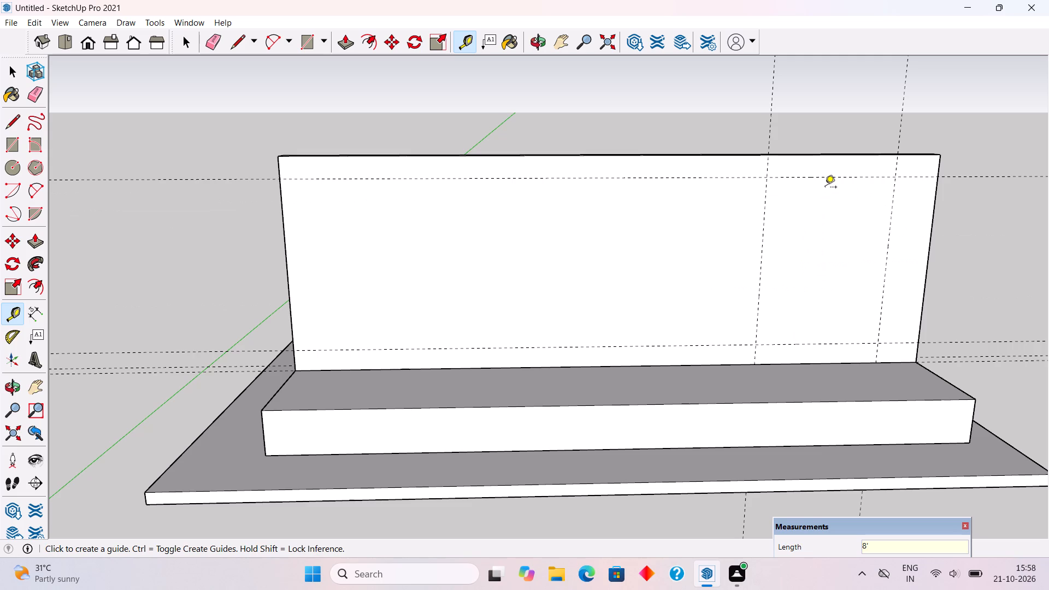
key(space)
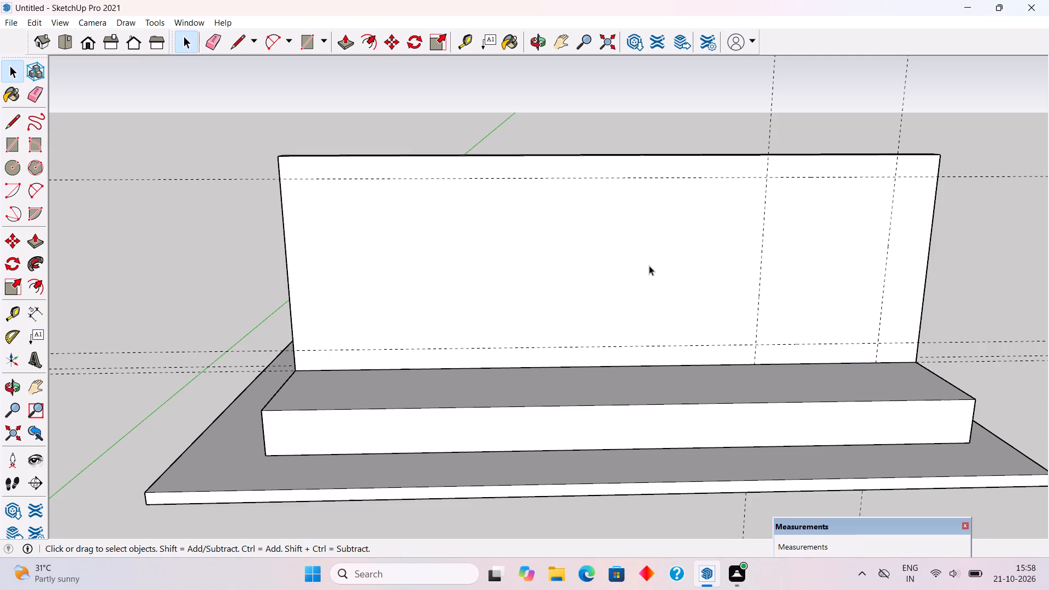
Place a vertical guide on the wall's front face 2' farther in from the innermost vertical guide.
key(t)
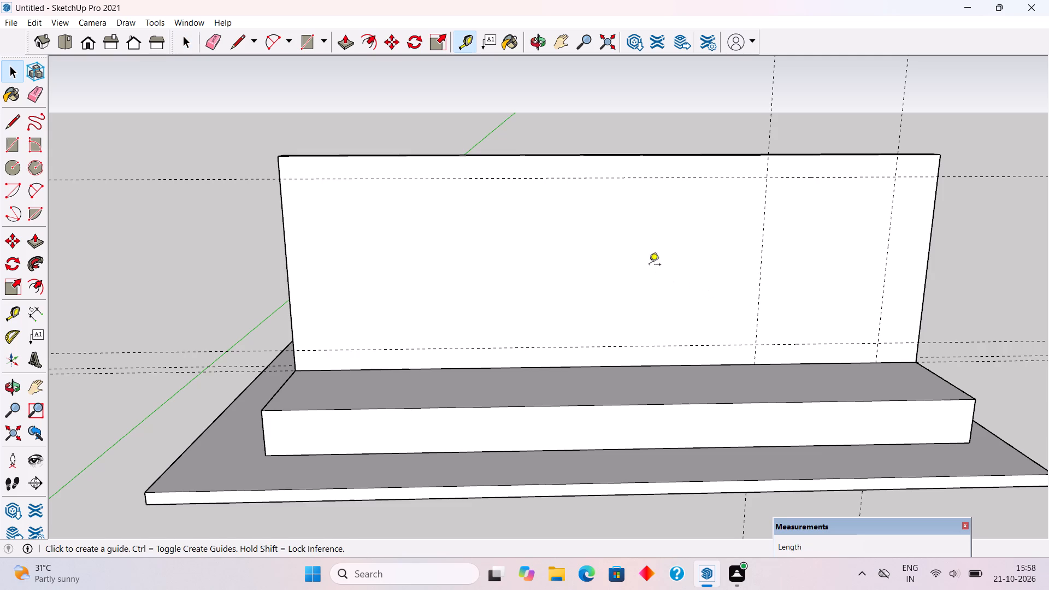
click(761, 306)
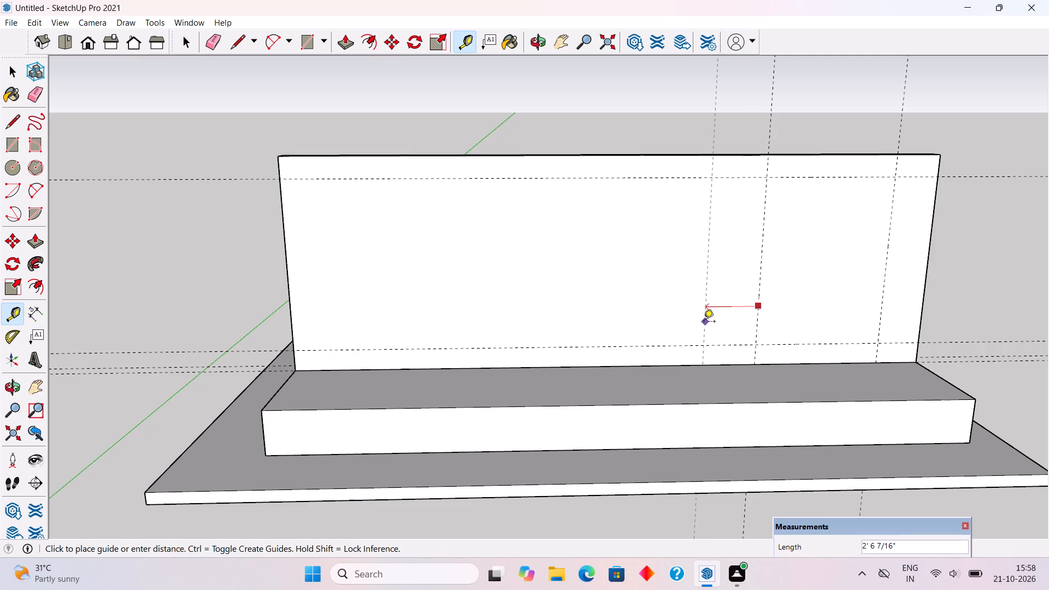
text(2')
key(Return)
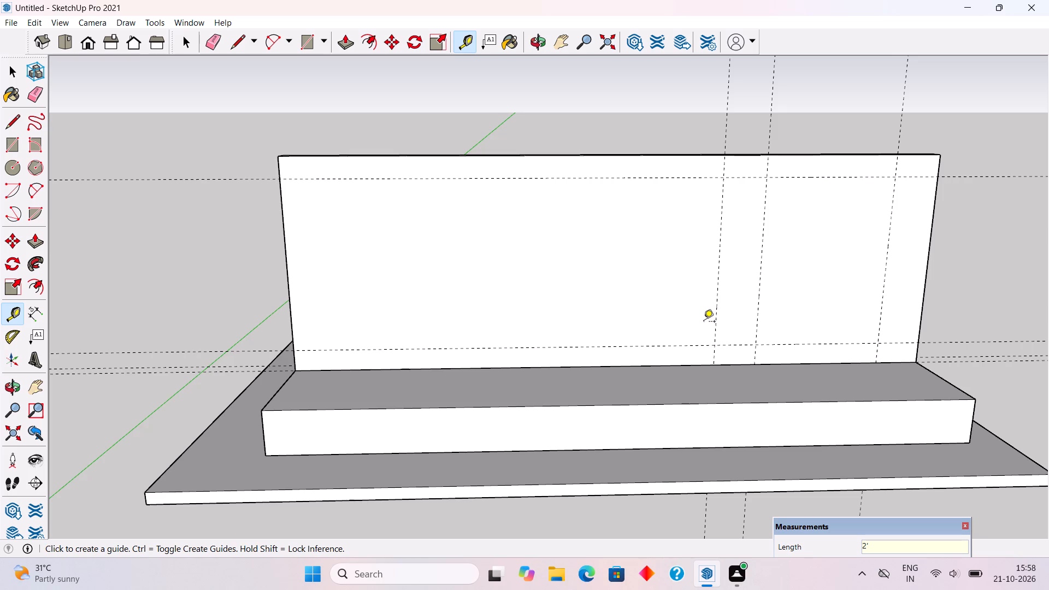
Place a guide across the plinth's top through the foot of the wall's innermost vertical guide, and another 2.5' farther in.
scroll(704, 322, down, 2)
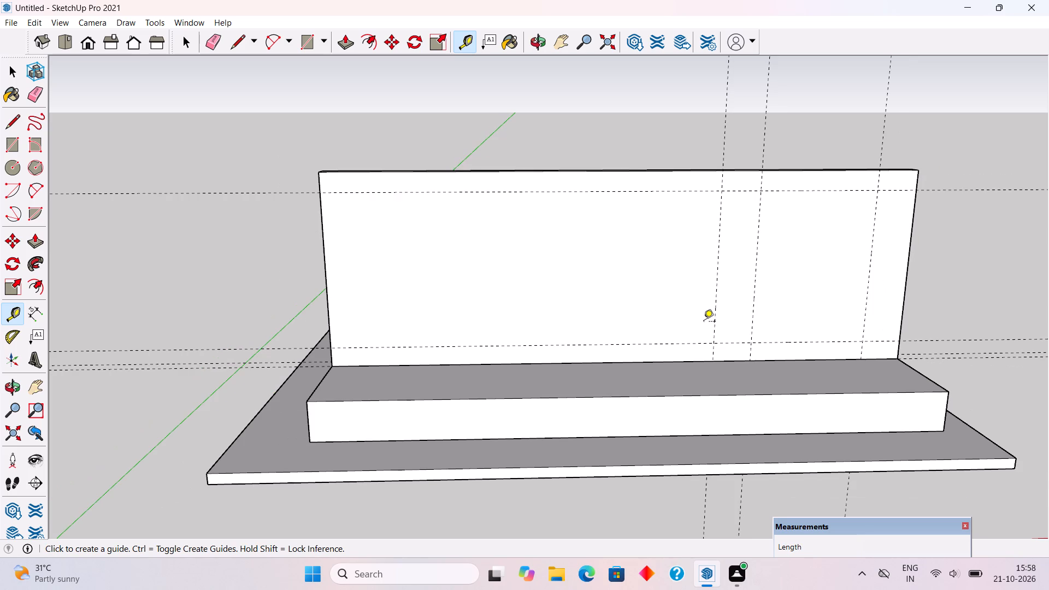
middle_drag(723, 367, 767, 540)
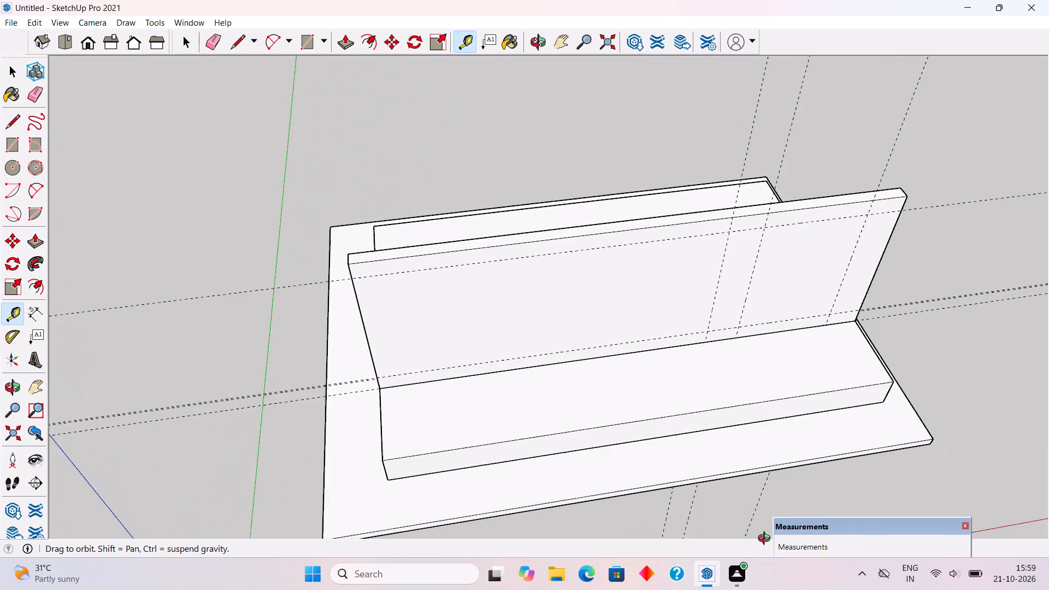
middle_drag(767, 540, 768, 541)
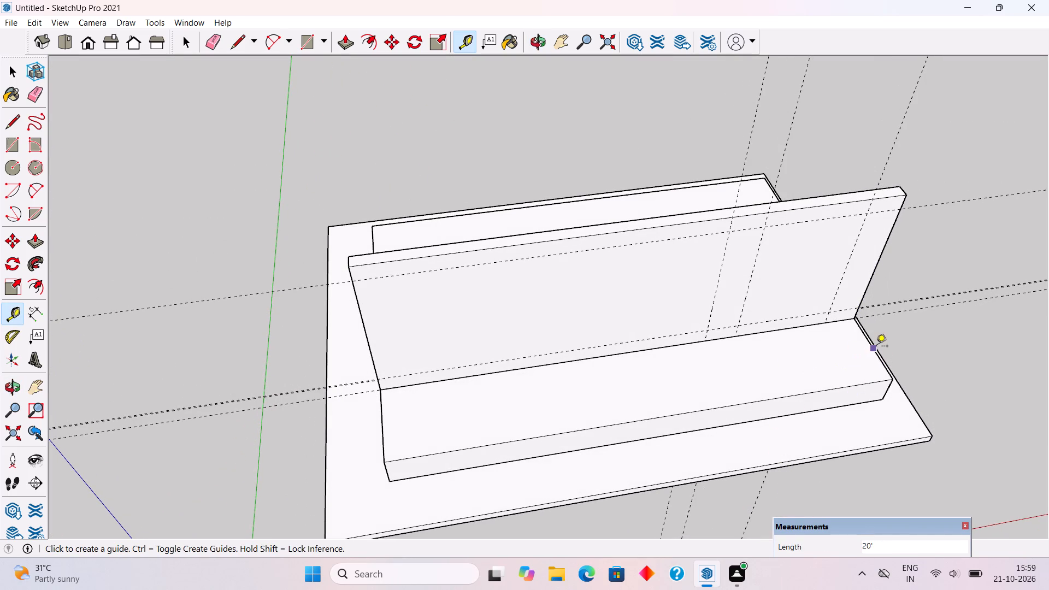
click(876, 347)
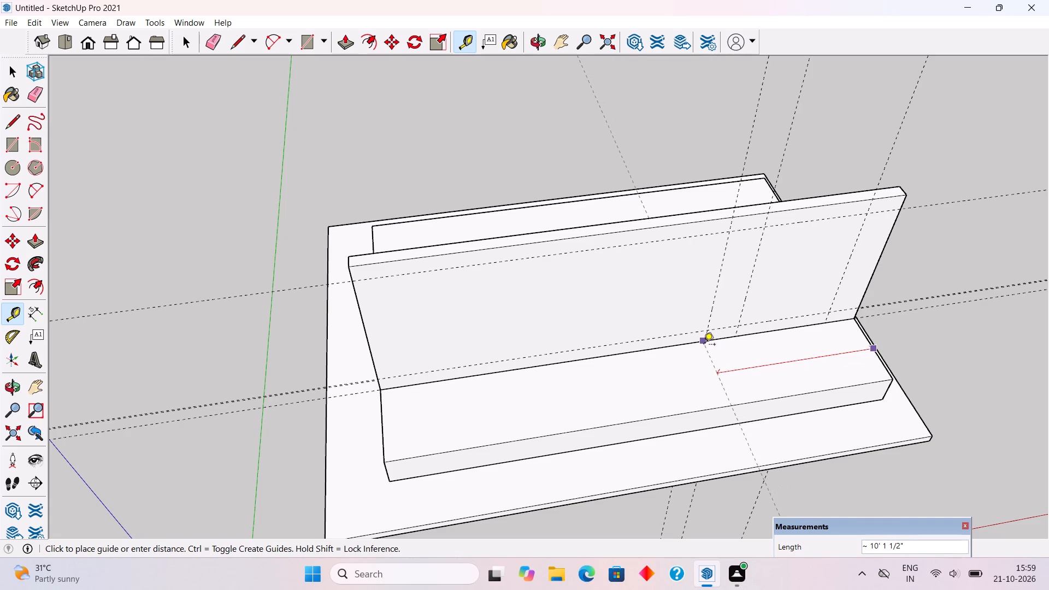
click(704, 345)
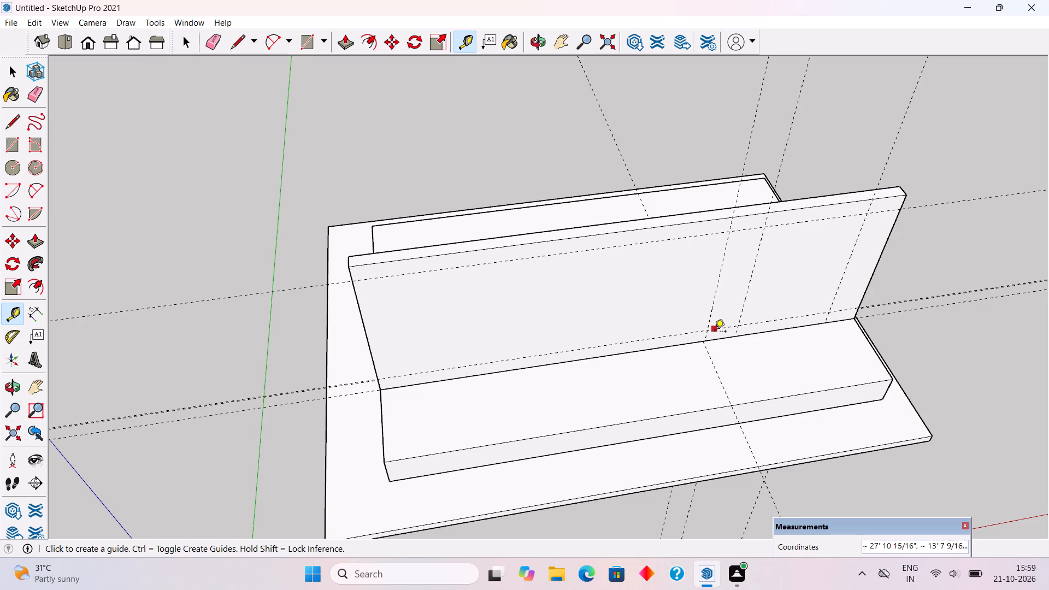
click(720, 377)
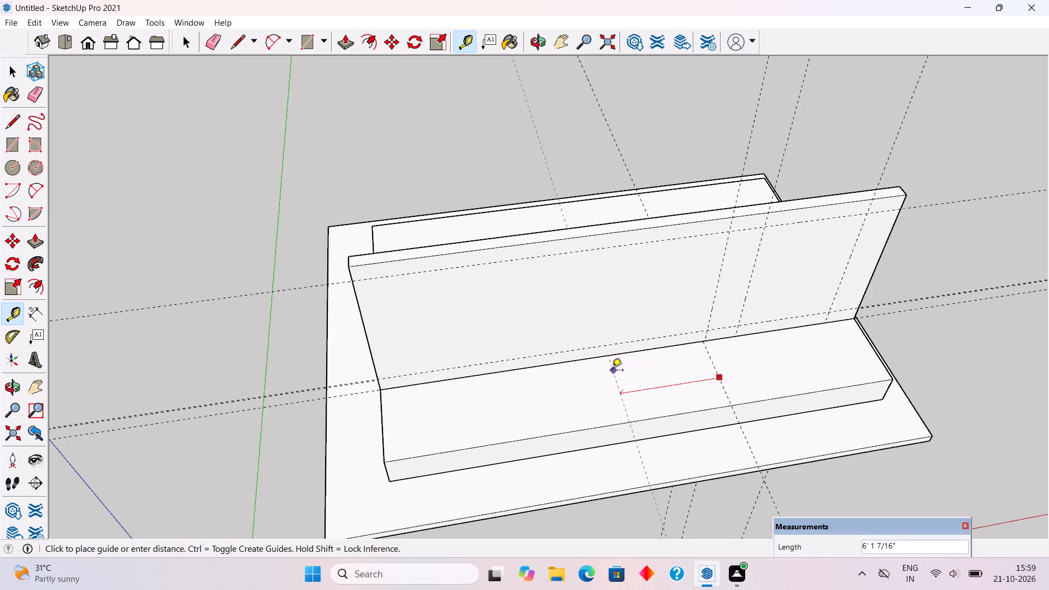
text(2.5')
key(Return)
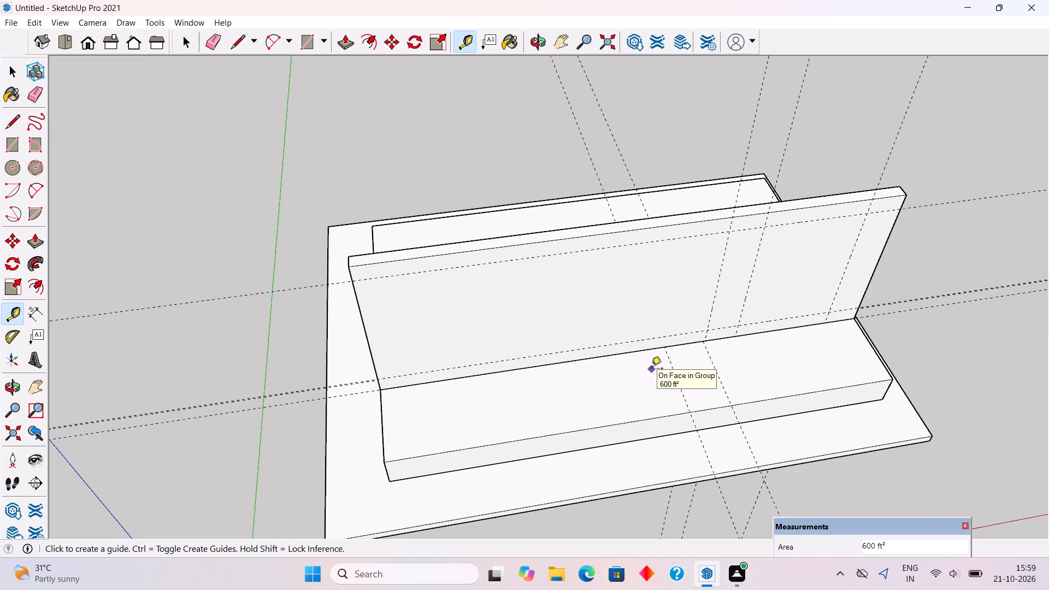
Inside the wall group, Push/Pull the wall's left-hand end face inward 20' to the innermost vertical guide, and leave the group.
scroll(651, 369, down, 3)
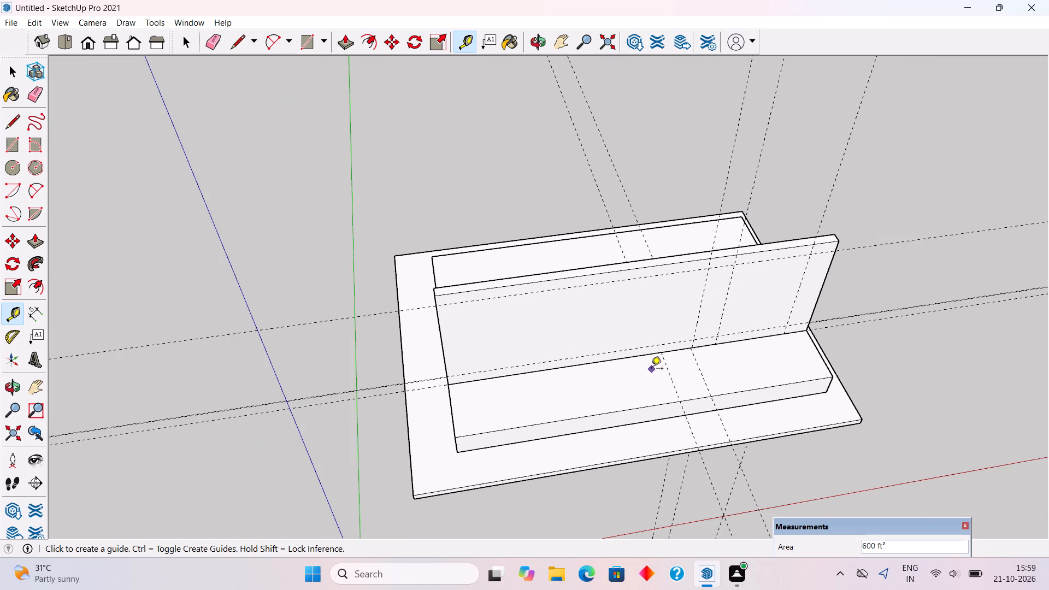
key(space)
triple_click(628, 318)
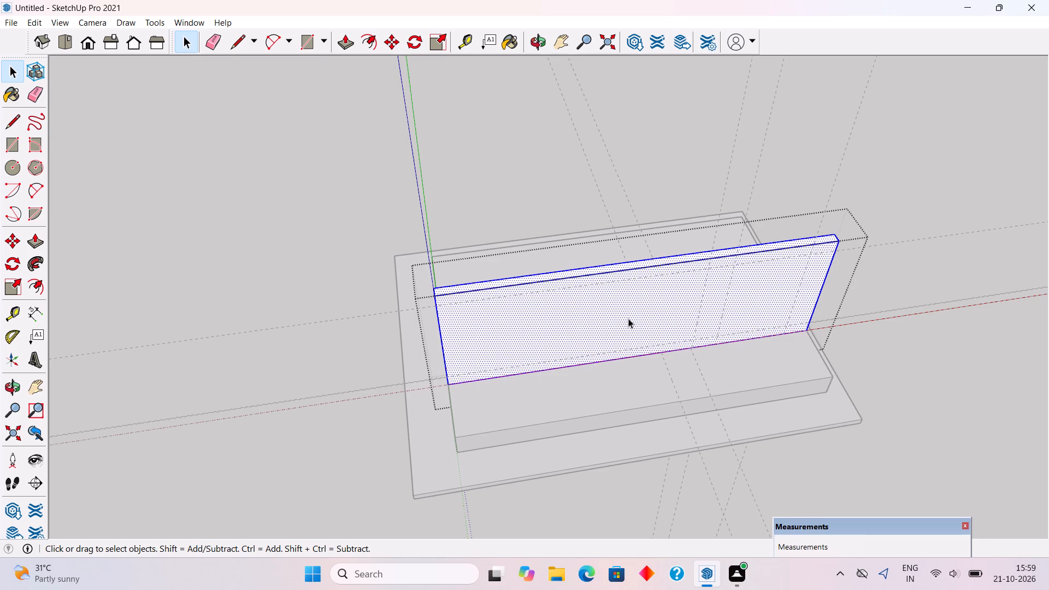
key(p)
middle_drag(671, 418, 916, 367)
click(542, 362)
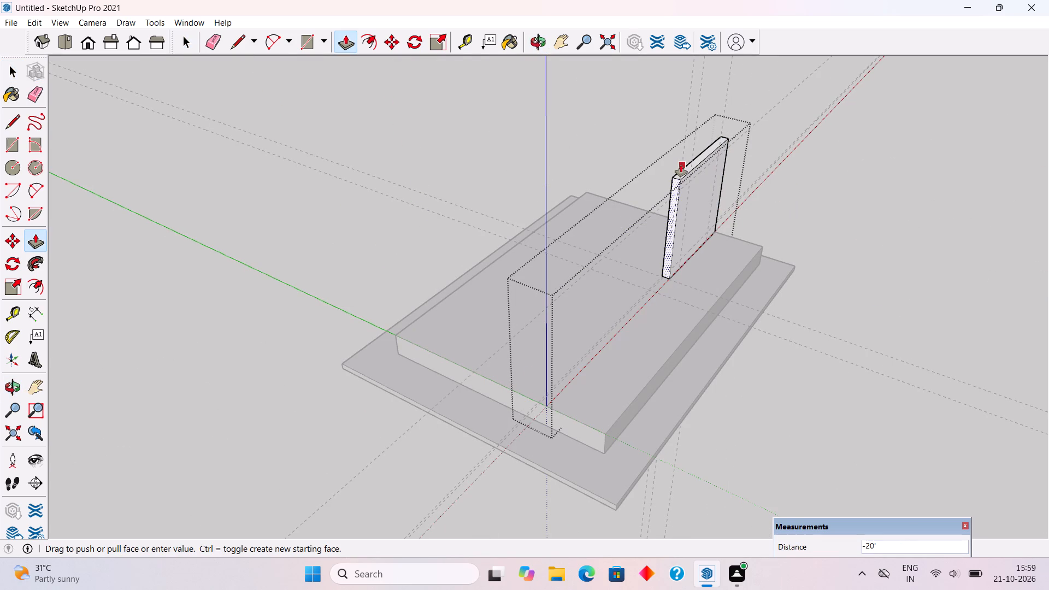
click(682, 165)
middle_drag(744, 438, 575, 589)
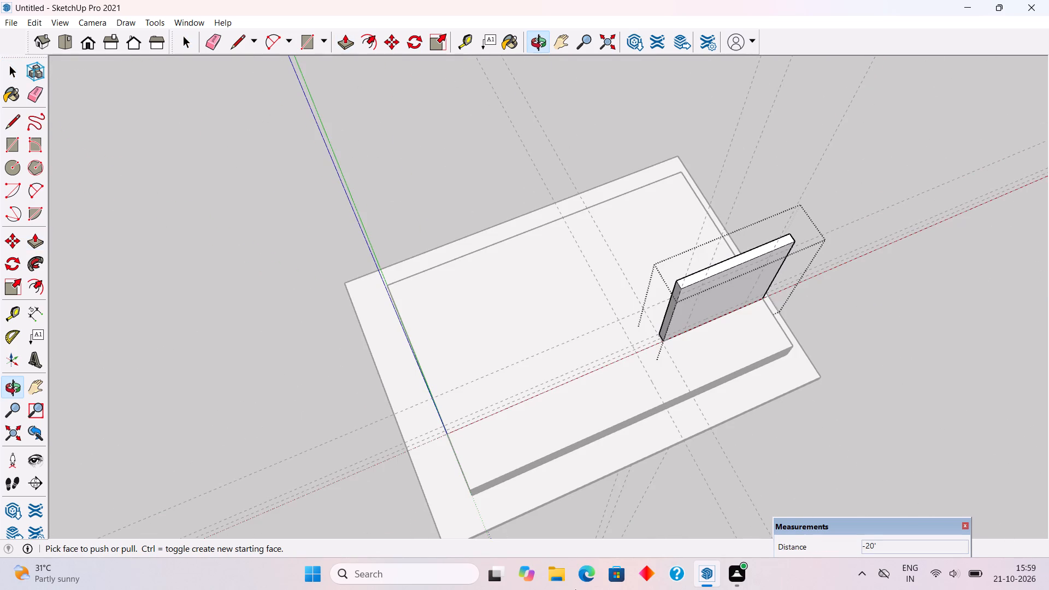
scroll(617, 397, up, 2)
key(space)
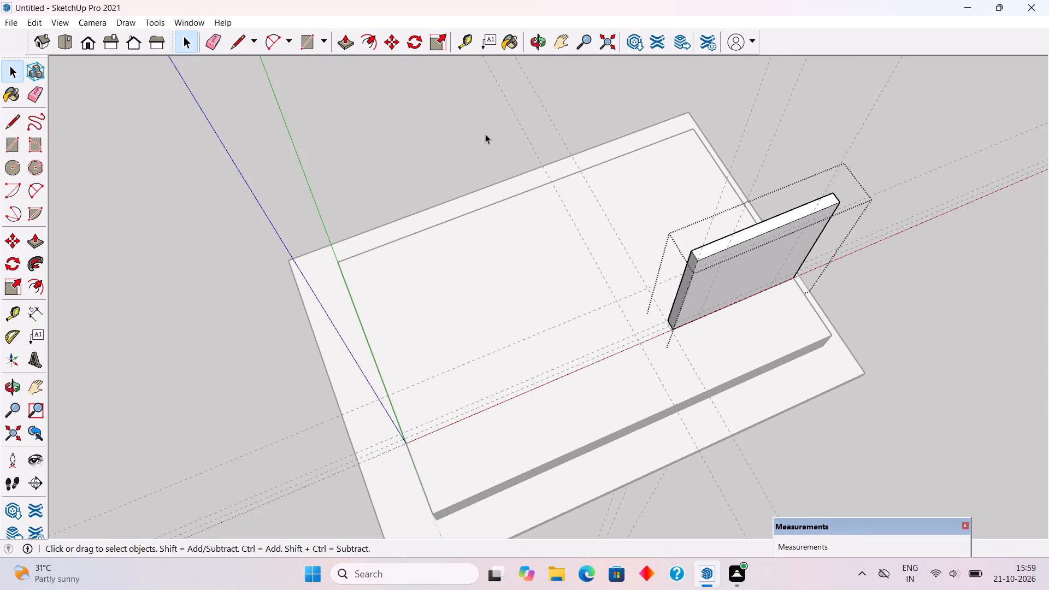
click(485, 134)
Place a guide on the plinth's top 3' behind the wall's back face line, parallel to the wall.
middle_drag(669, 339, 782, 514)
scroll(658, 275, up, 5)
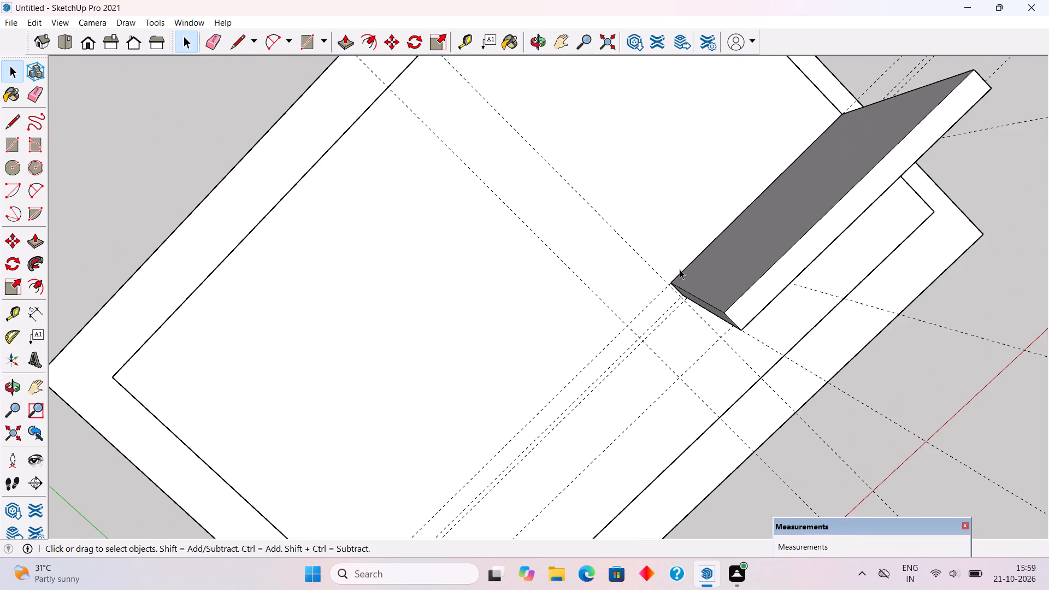
key(t)
click(652, 300)
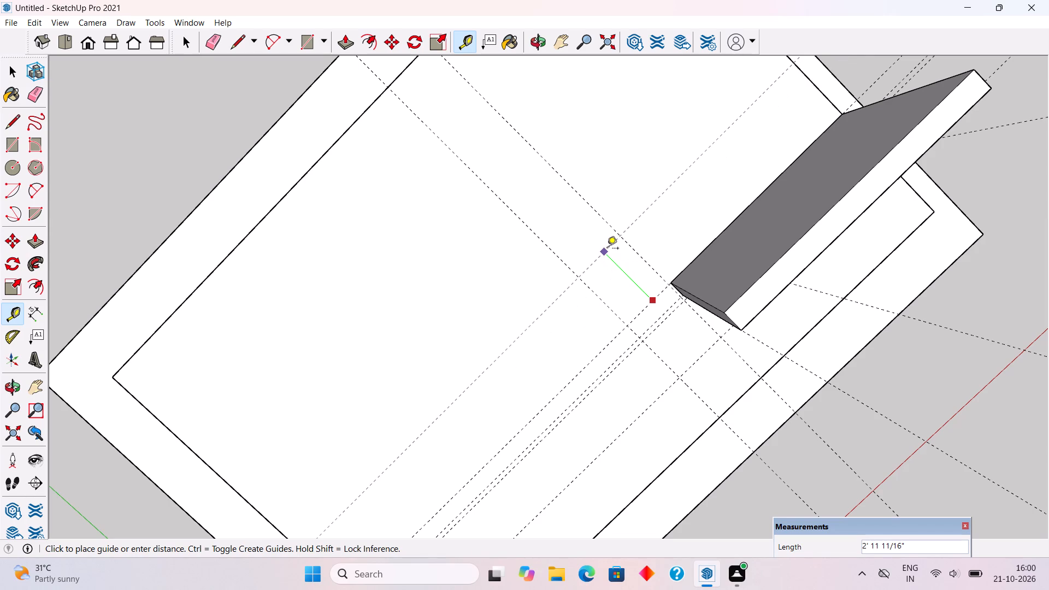
text(3')
key(Return)
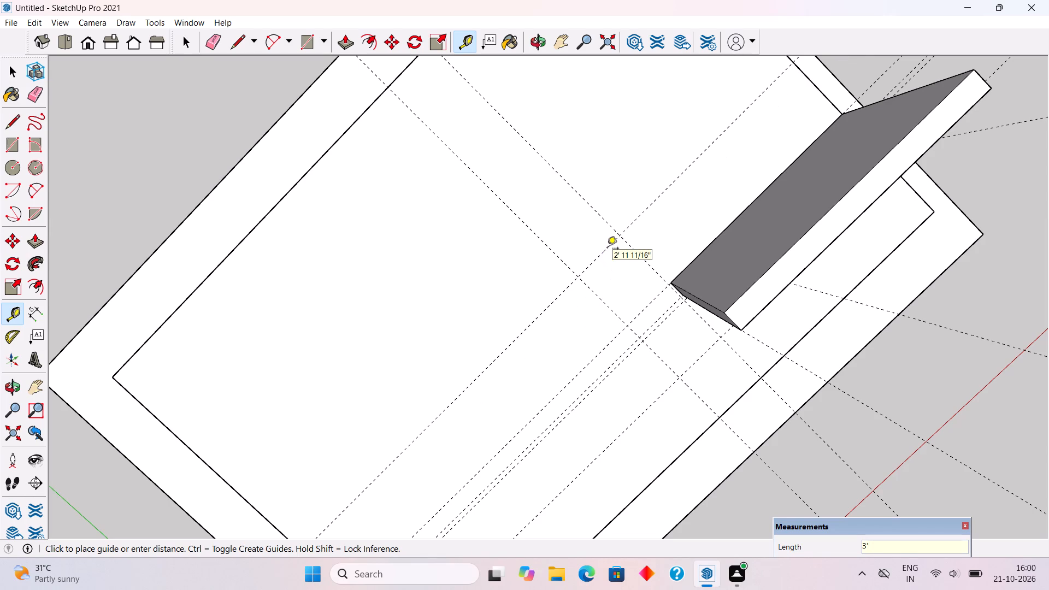
Draw a 2'6" by 8'9" rectangle between the two cross guides, from the guide behind the wall to the plinth's front edge.
key(r)
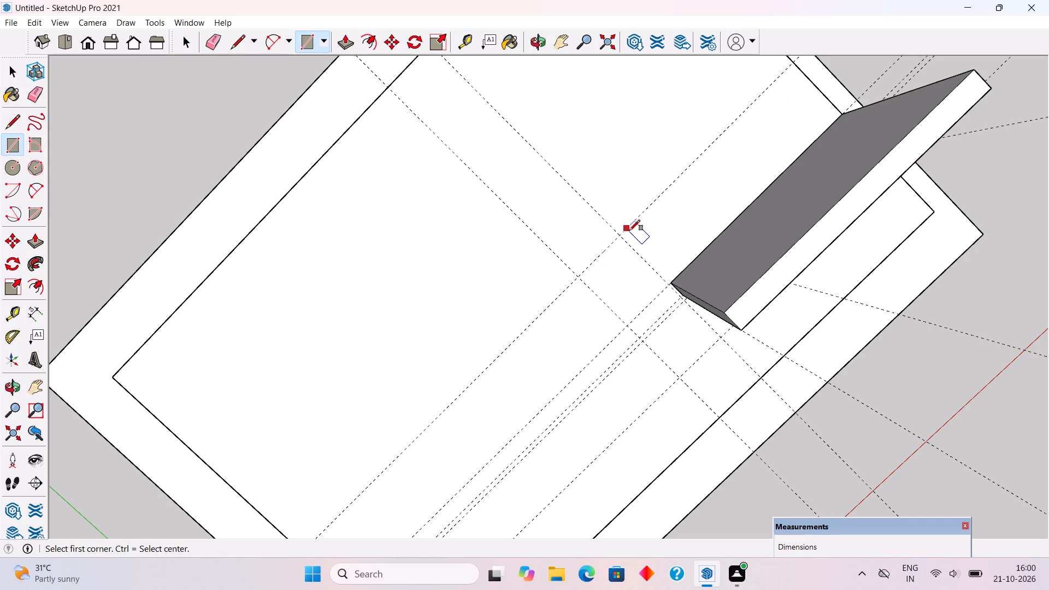
click(622, 234)
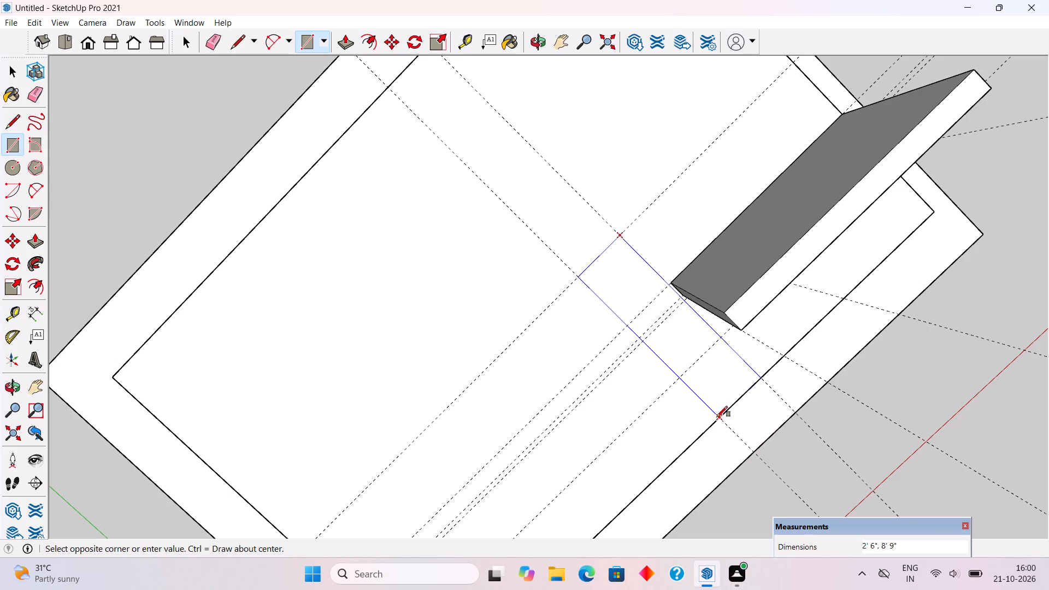
click(717, 417)
Push/Pull the 2'6" wide rectangle upward 10' to form a block at the shortened wall's end.
key(p)
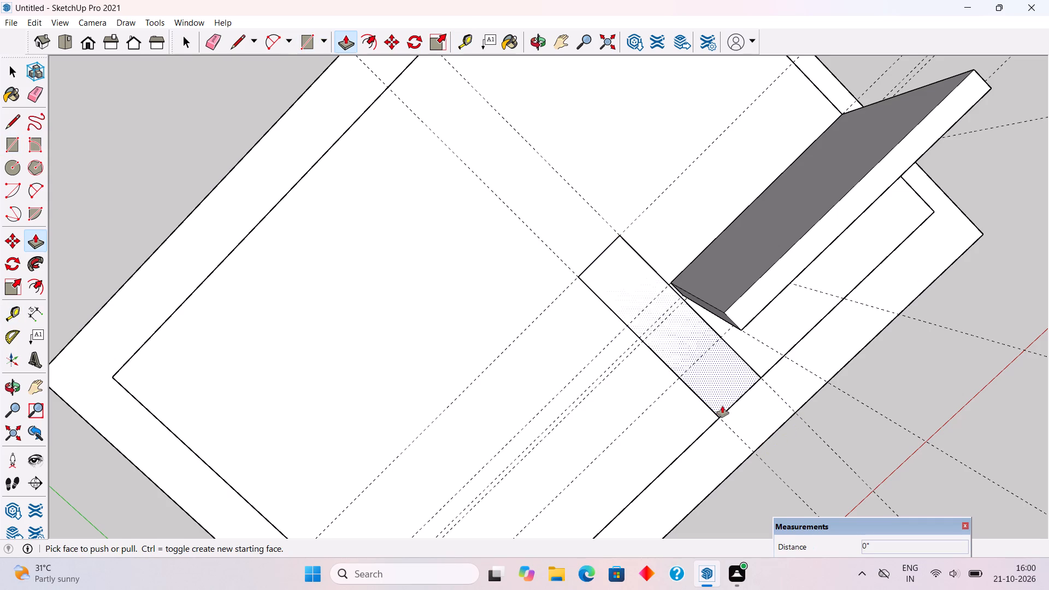
click(723, 406)
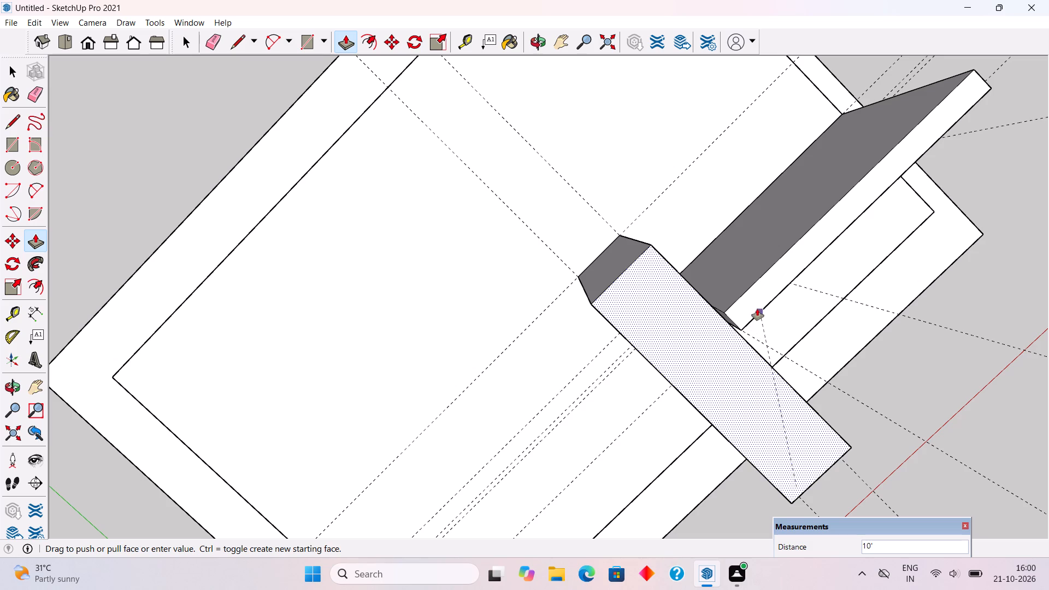
click(757, 309)
Push/Pull the block's top face to line up with the top of the adjoining wall.
middle_drag(750, 349, 512, 238)
scroll(532, 266, down, 5)
middle_drag(687, 421, 532, 227)
scroll(584, 251, up, 5)
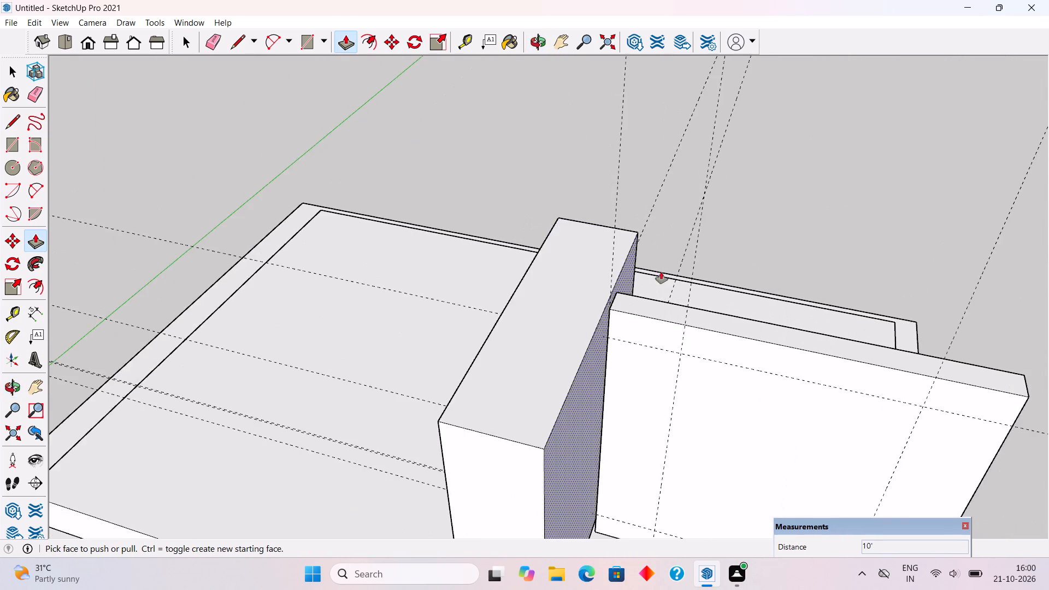
scroll(648, 306, up, 11)
click(547, 284)
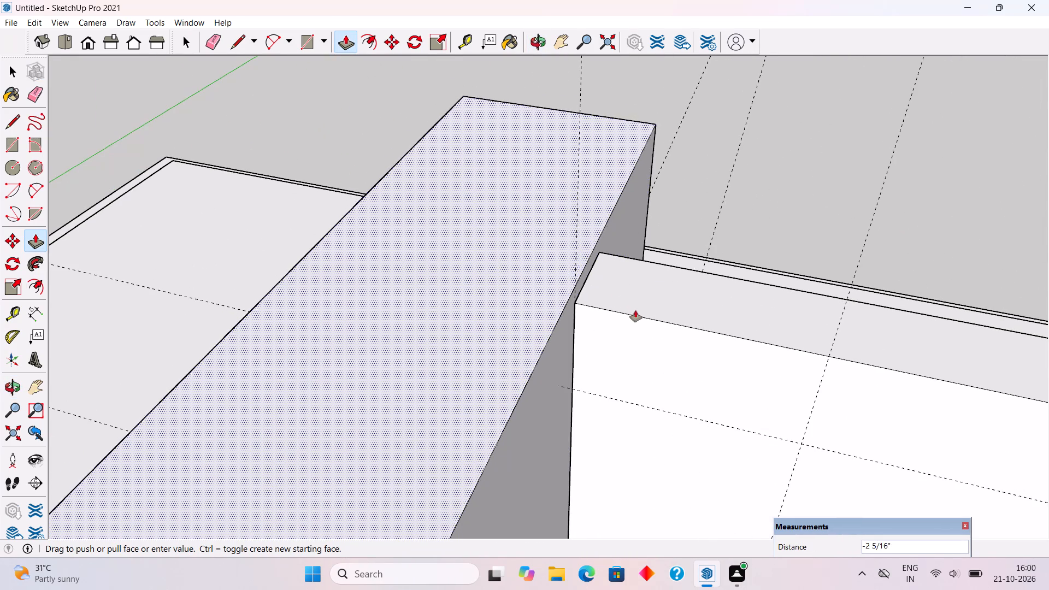
click(654, 317)
middle_drag(642, 332, 489, 229)
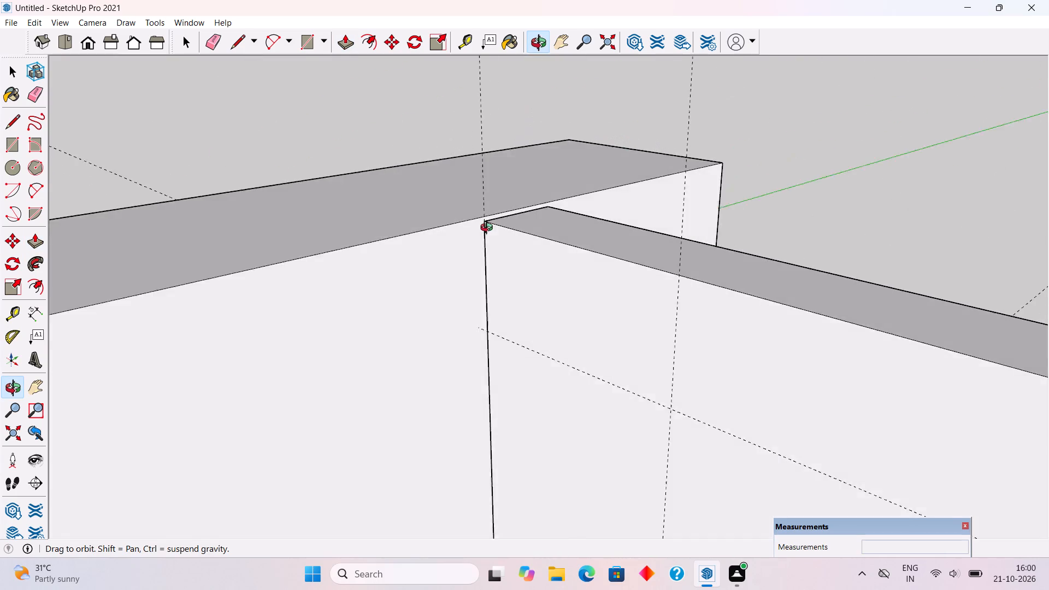
middle_drag(489, 229, 709, 213)
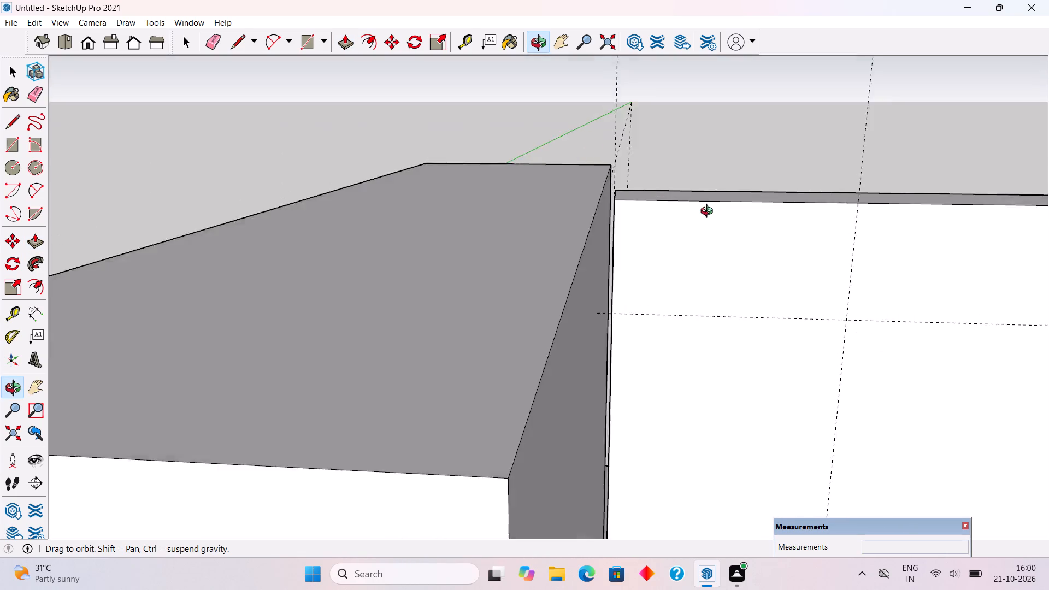
Push/Pull the tall block's side face about 1 1/2" to meet the end of the adjoining wall, closing the gap.
middle_drag(709, 213, 553, 553)
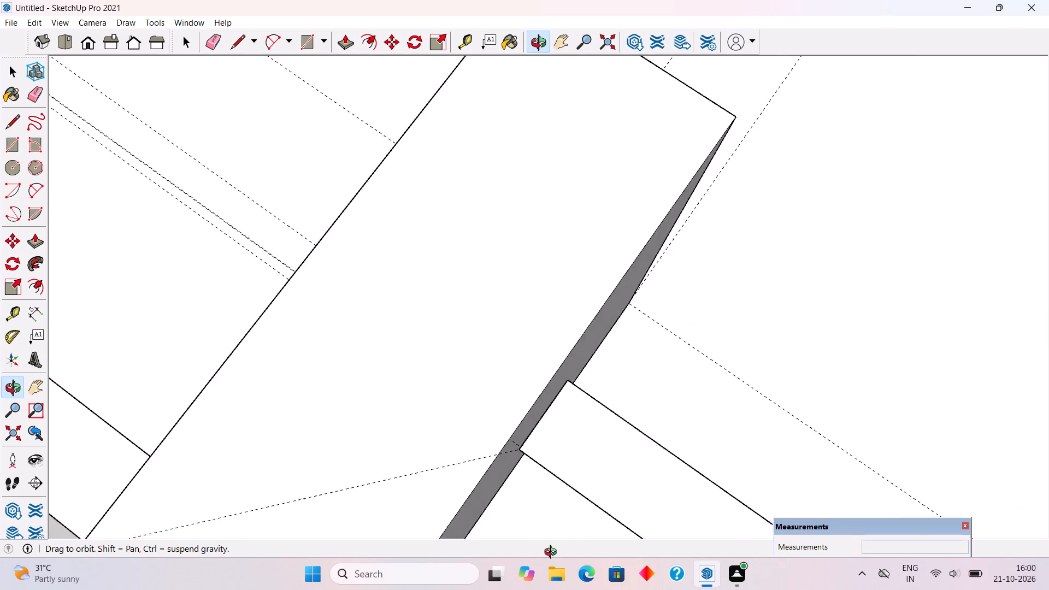
middle_drag(553, 553, 551, 362)
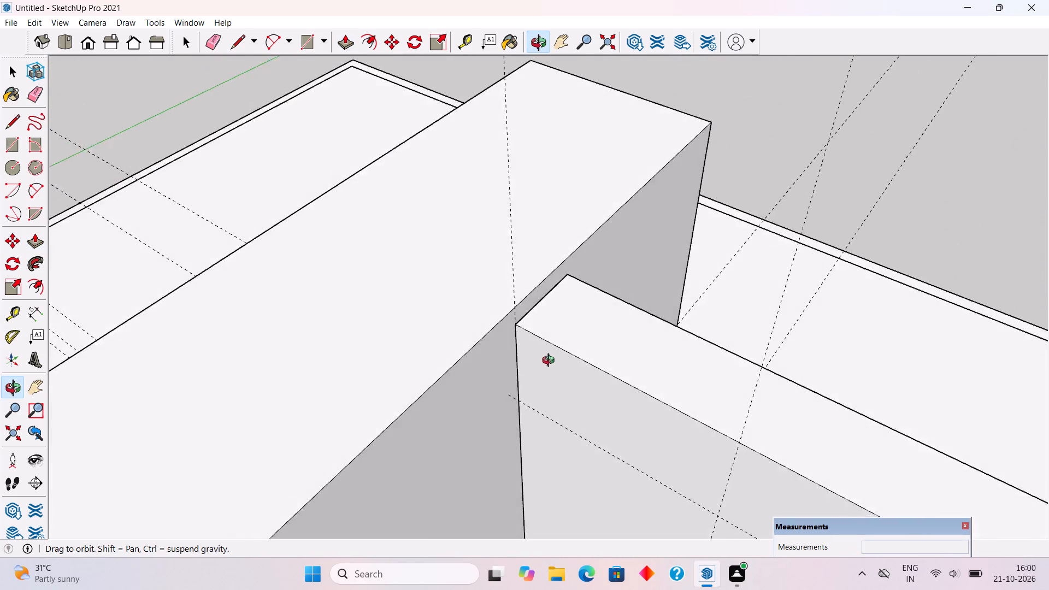
middle_drag(551, 362, 508, 361)
click(449, 418)
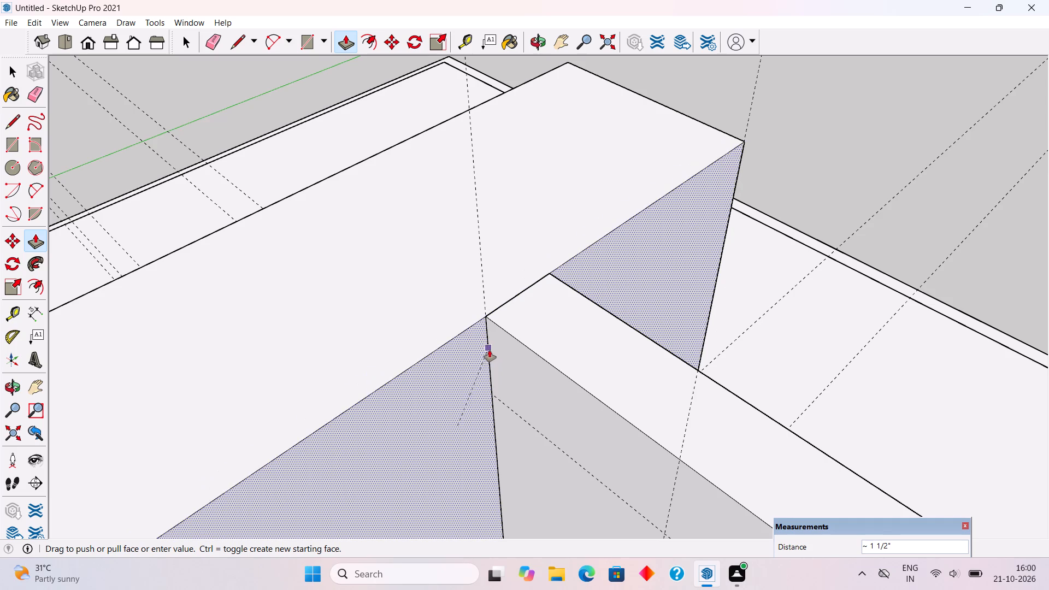
click(488, 355)
scroll(488, 355, down, 6)
key(space)
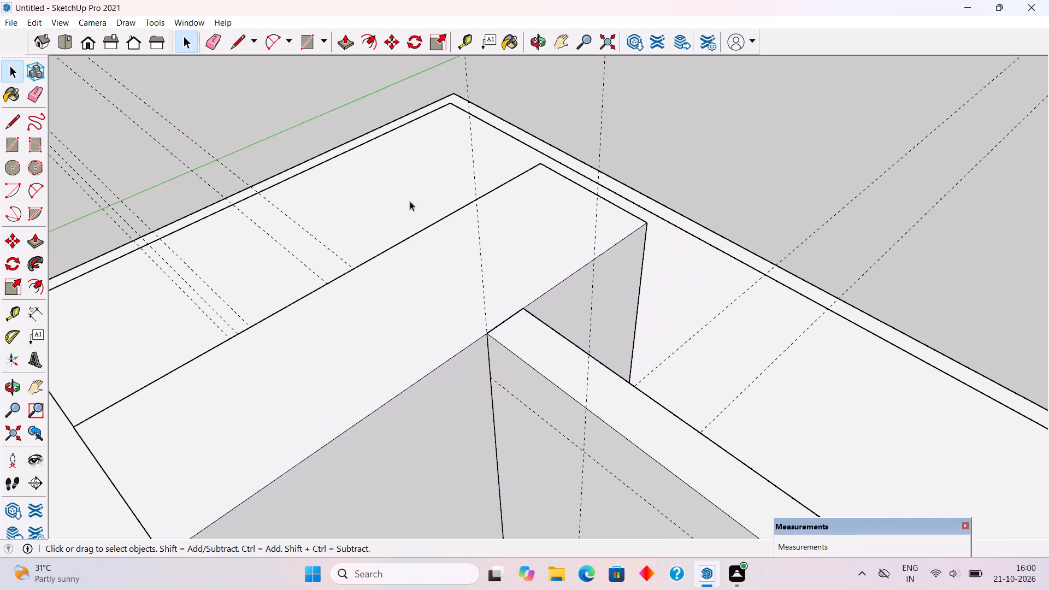
Select the entire 2'6" wide block with all its connected faces and edges, and bring up its available actions.
scroll(349, 217, down, 10)
middle_drag(350, 319, 685, 215)
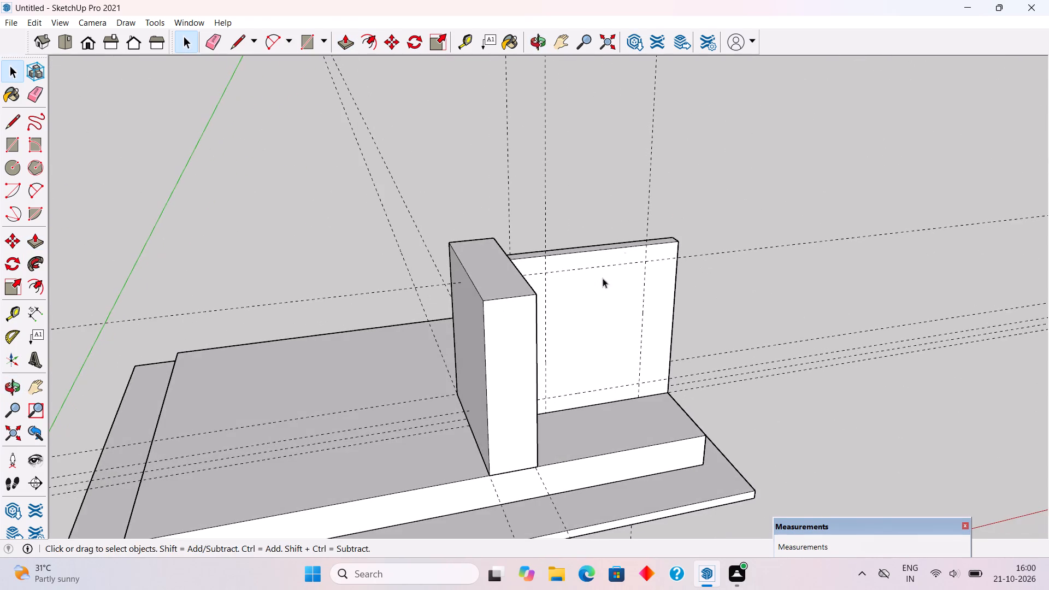
middle_drag(498, 360, 411, 259)
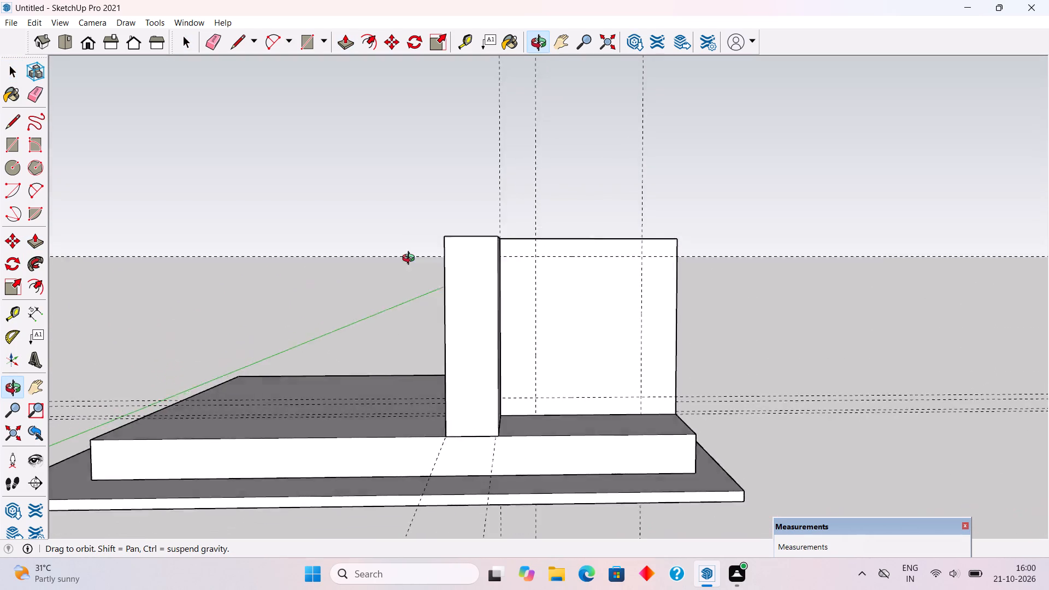
middle_drag(411, 259, 408, 332)
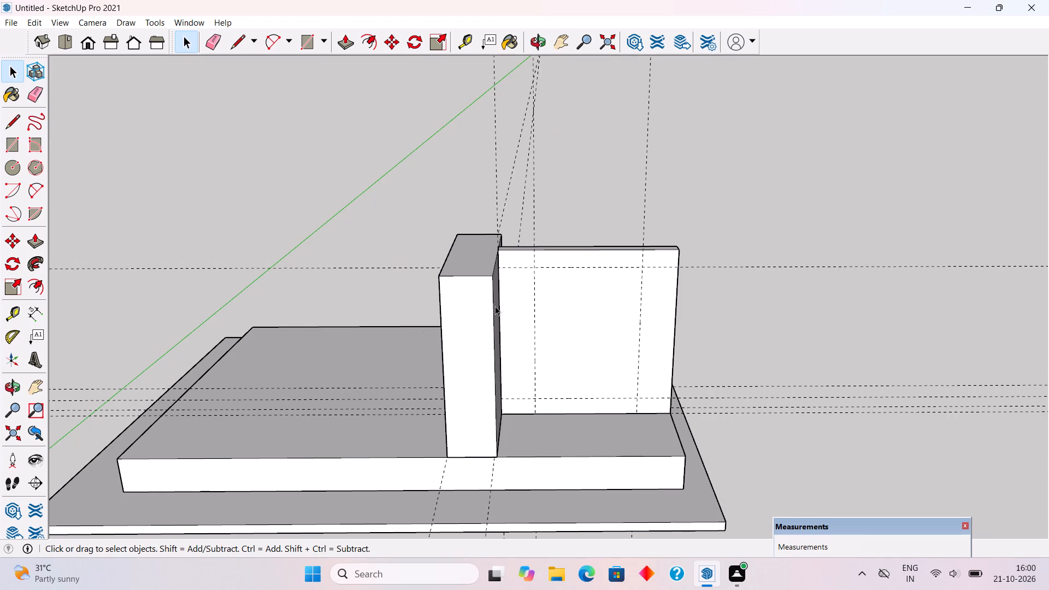
triple_click(472, 387)
right_click(472, 387)
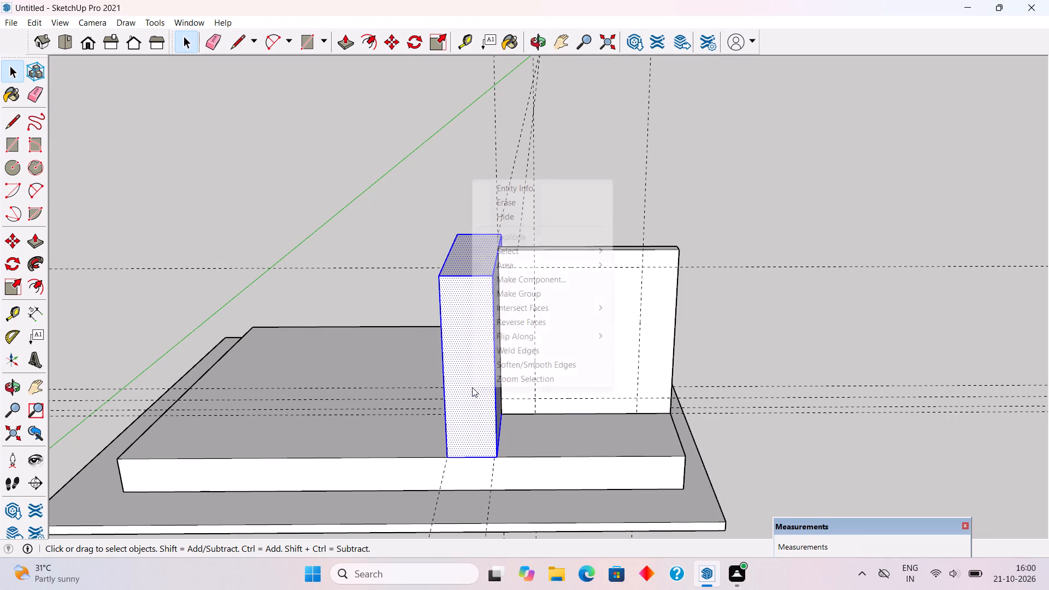
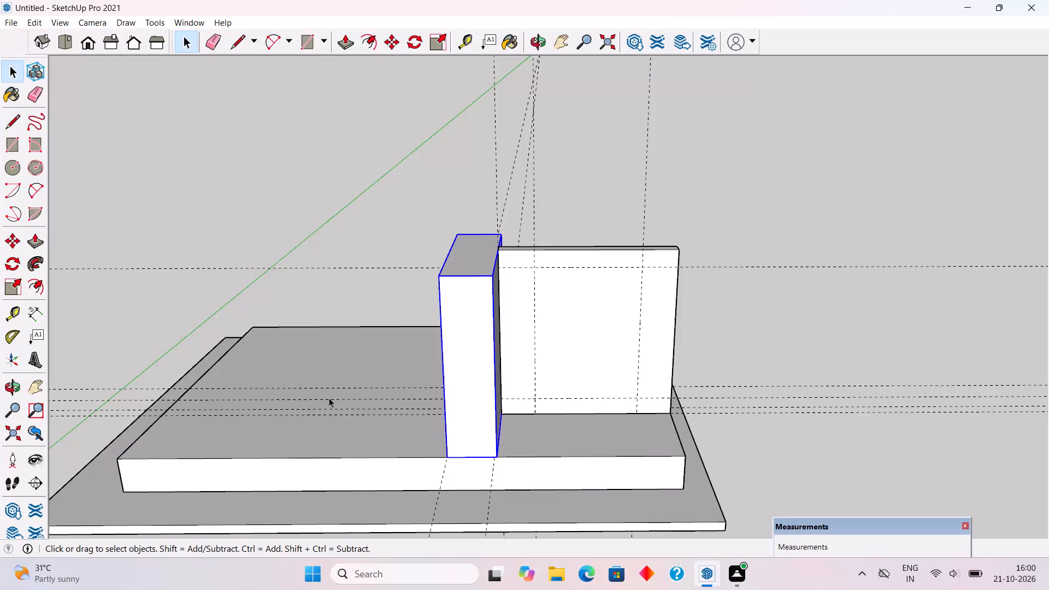
Place a guide on the plinth top offset 9" toward the front from the existing guide at the block's rear corner.
middle_drag(347, 406, 469, 478)
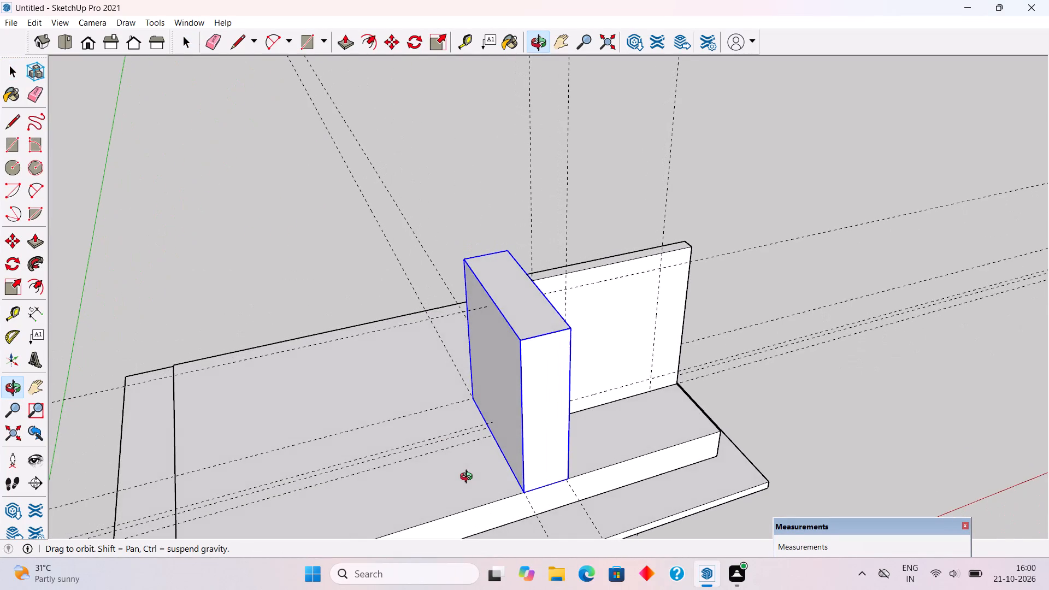
middle_drag(469, 478, 435, 527)
scroll(391, 395, up, 3)
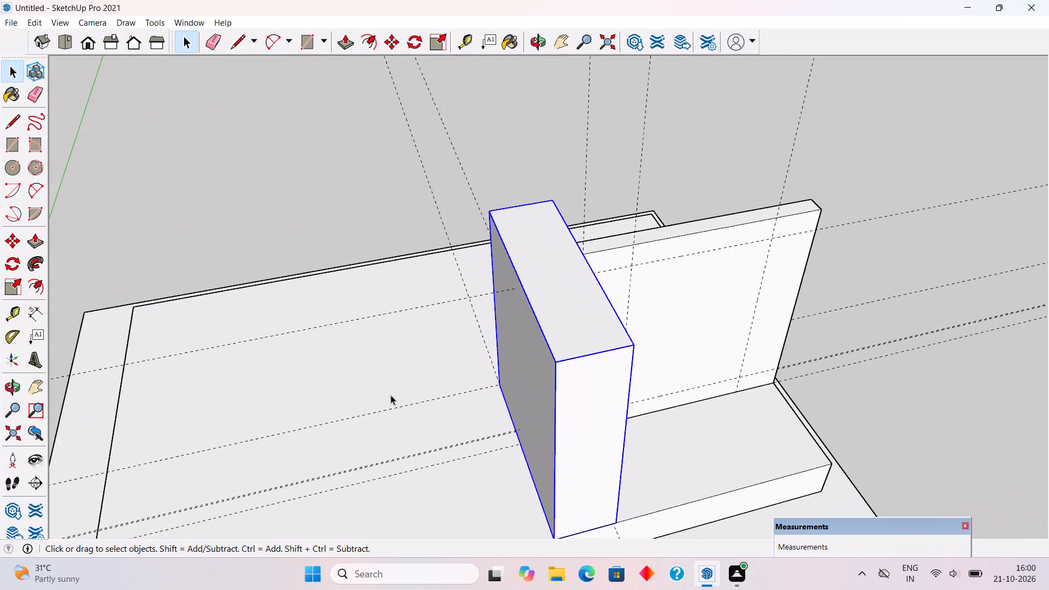
key(t)
click(397, 409)
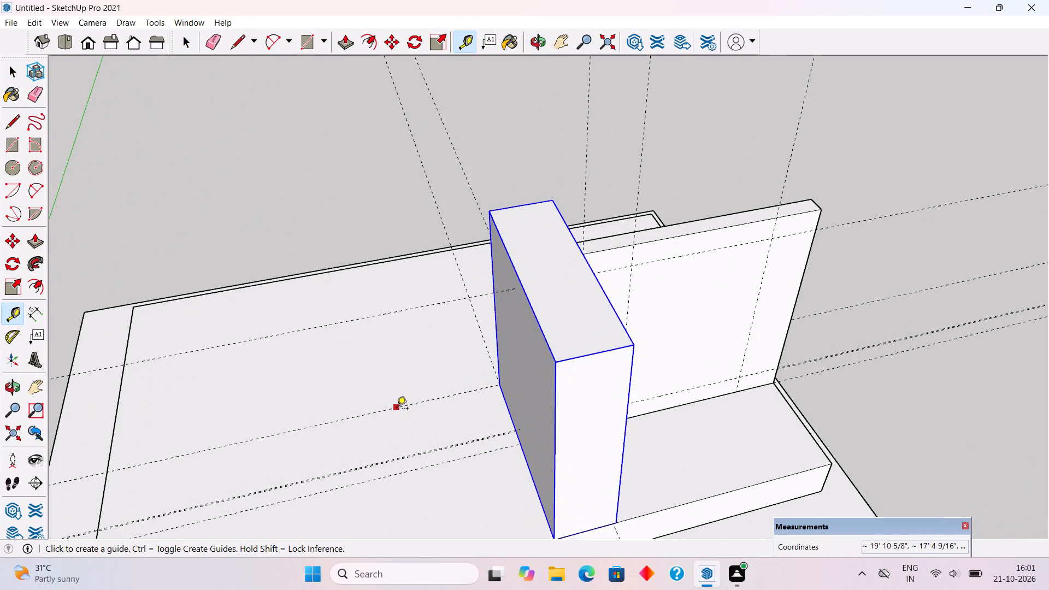
text(9")
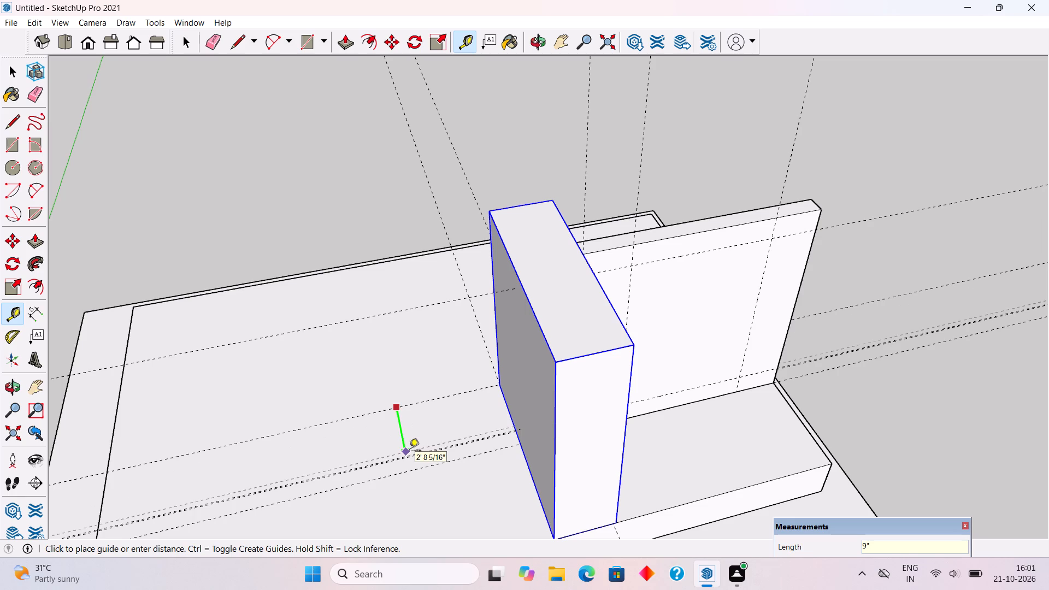
key(Return)
Draw a rectangle 9" deep and about 18' long between the two guides, from the block's rear corner to the plinth's side edge.
key(r)
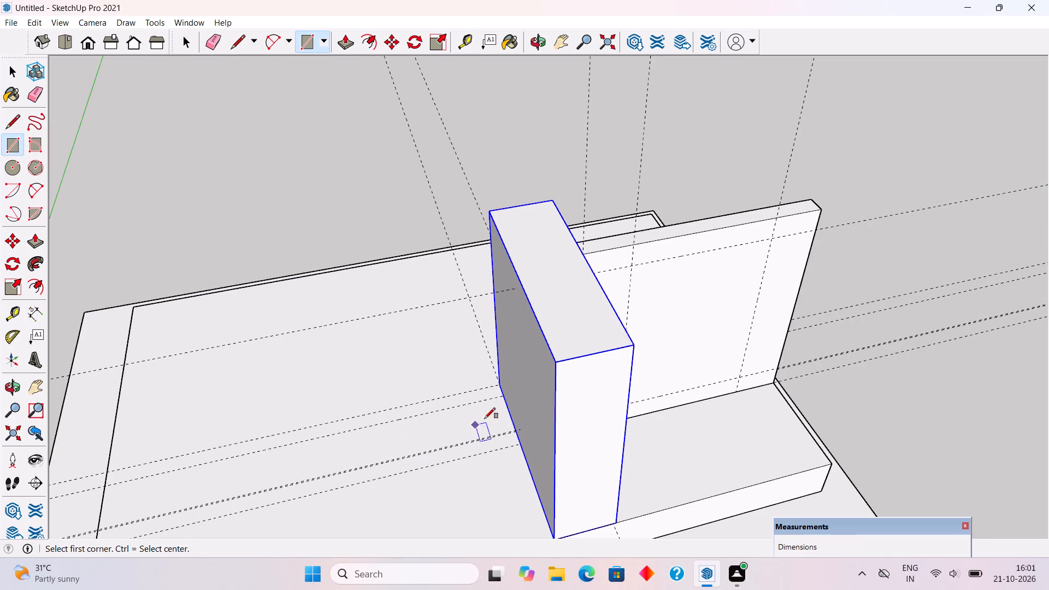
click(500, 381)
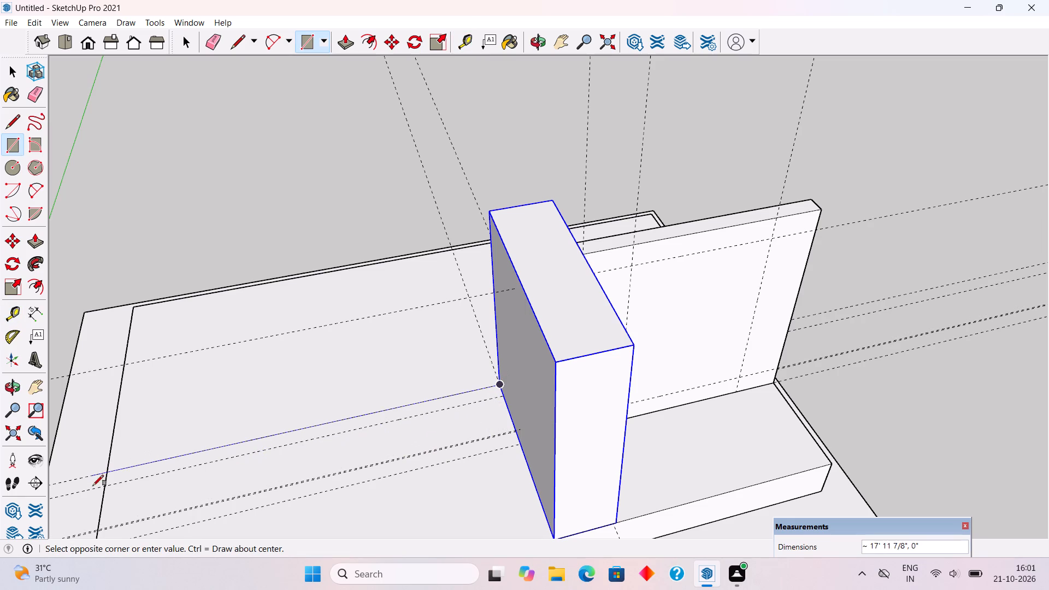
click(106, 487)
Push/Pull the long 9" strip upward 10' to match the top of the adjoining block.
key(p)
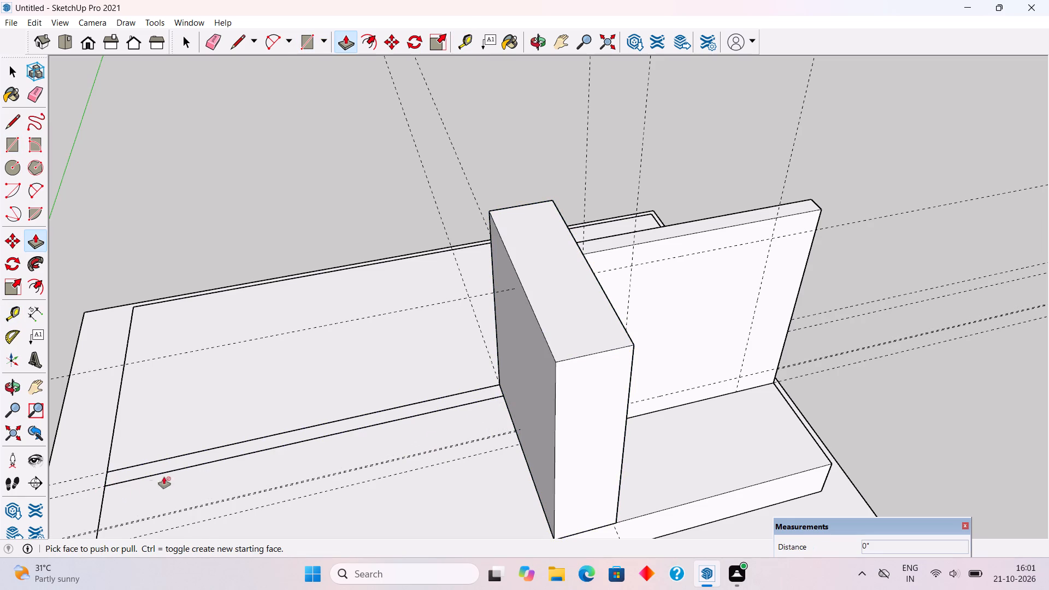
click(179, 461)
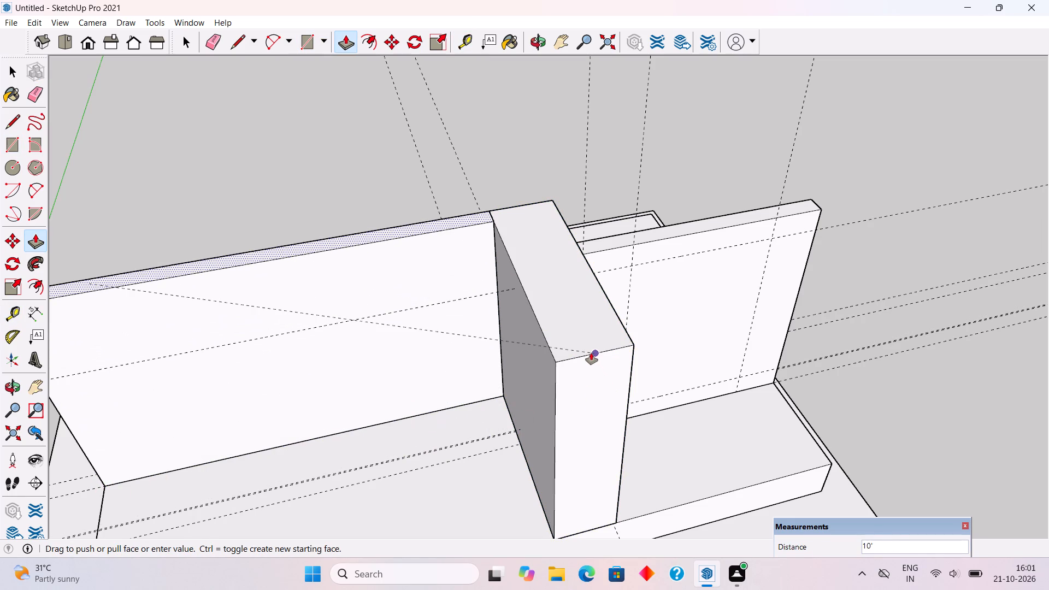
click(591, 353)
Select the whole new long wall with its connected faces and edges and make it a group.
key(space)
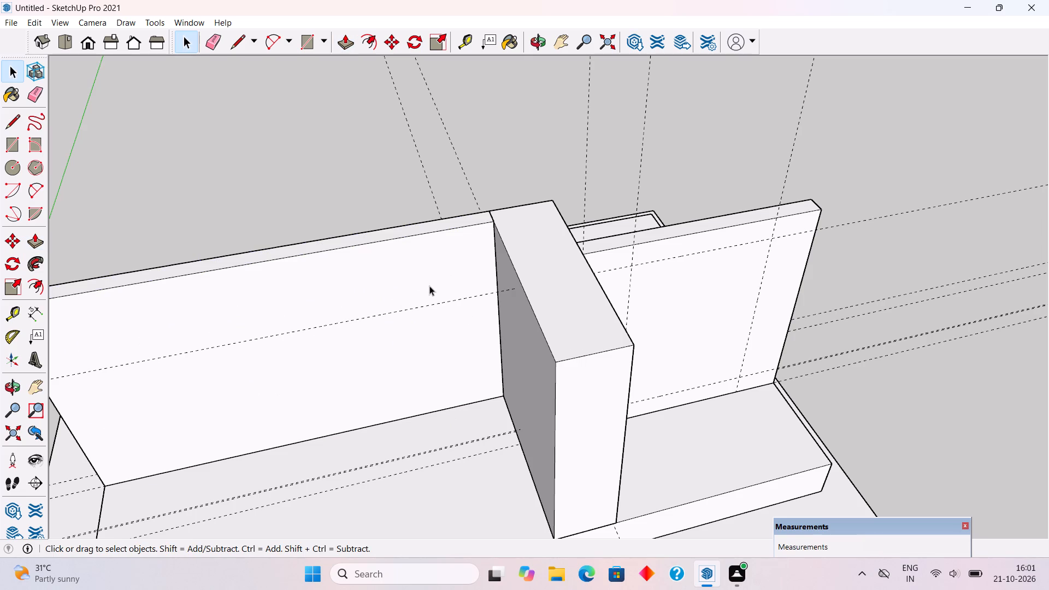
triple_click(429, 286)
right_click(429, 286)
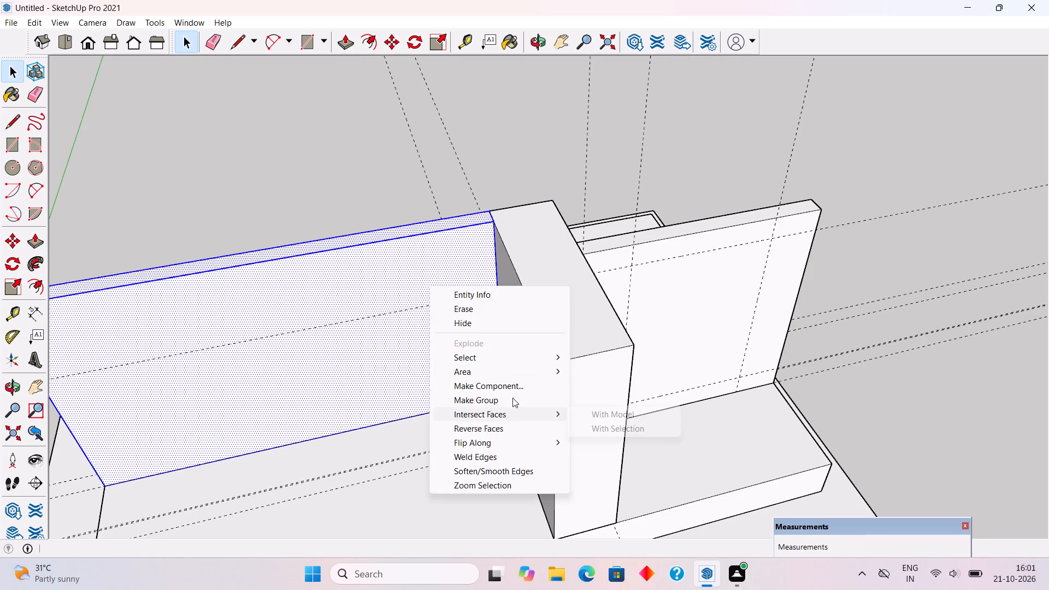
click(512, 398)
click(328, 167)
Open the shorter wall's group for editing and draw an 8' by 6' rectangle on its front face along the opening guides.
middle_drag(416, 417, 536, 306)
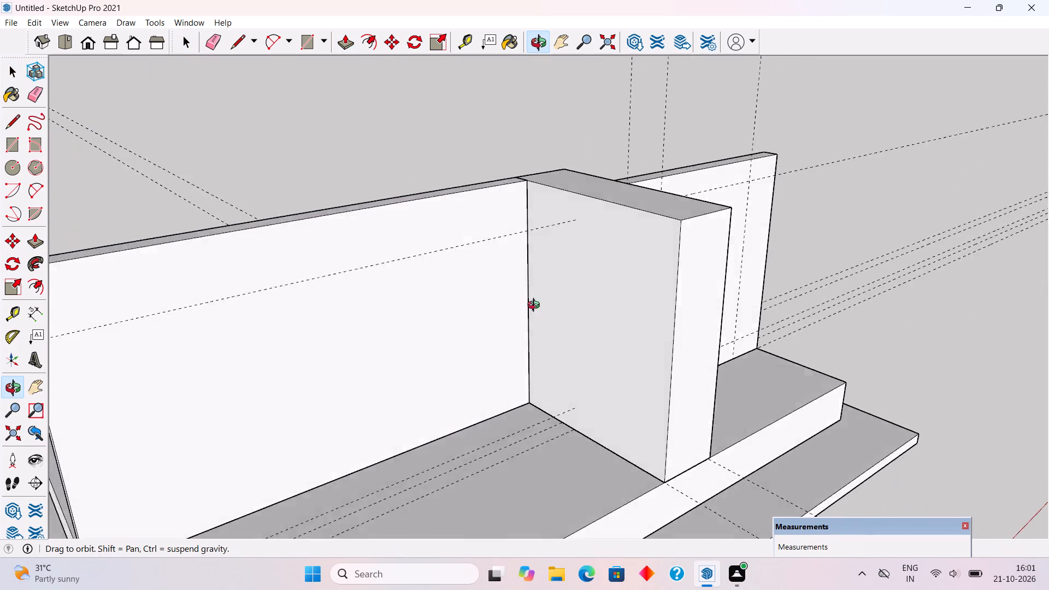
middle_drag(536, 306, 205, 290)
middle_drag(590, 374, 740, 386)
triple_click(687, 333)
key(r)
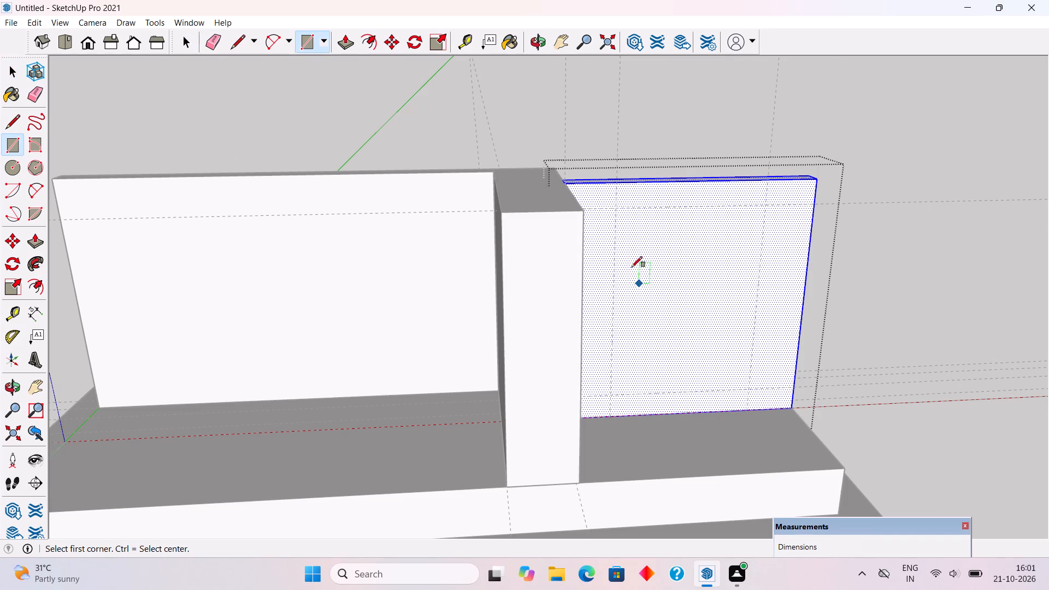
click(616, 207)
click(746, 392)
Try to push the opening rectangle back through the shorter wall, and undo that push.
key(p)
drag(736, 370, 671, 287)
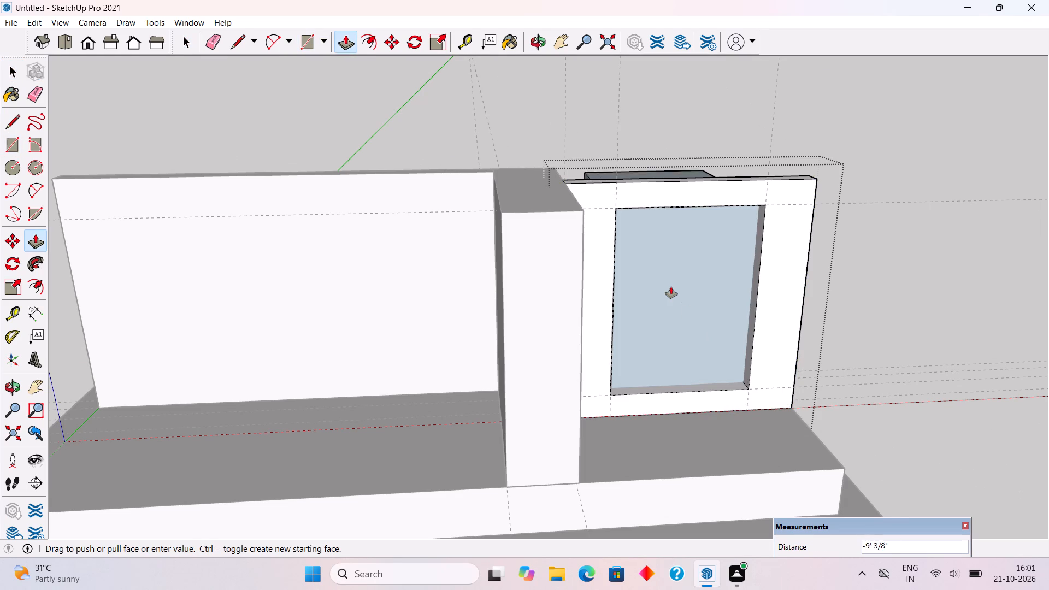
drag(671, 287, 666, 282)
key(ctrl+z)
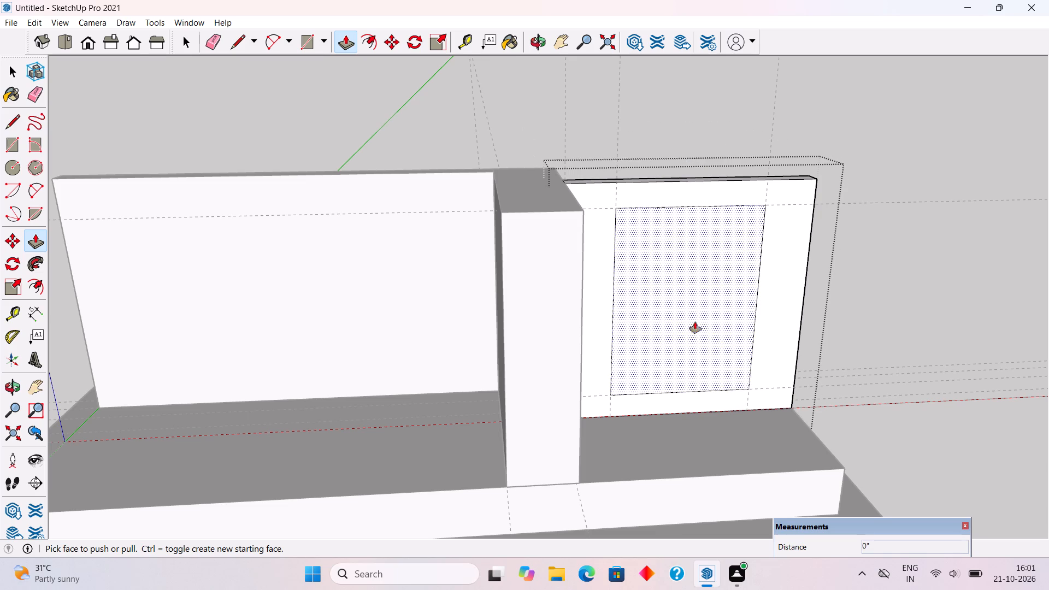
Push the rectangle back 9" through the shorter wall to cut the opening, and leave the group.
drag(736, 368, 679, 308)
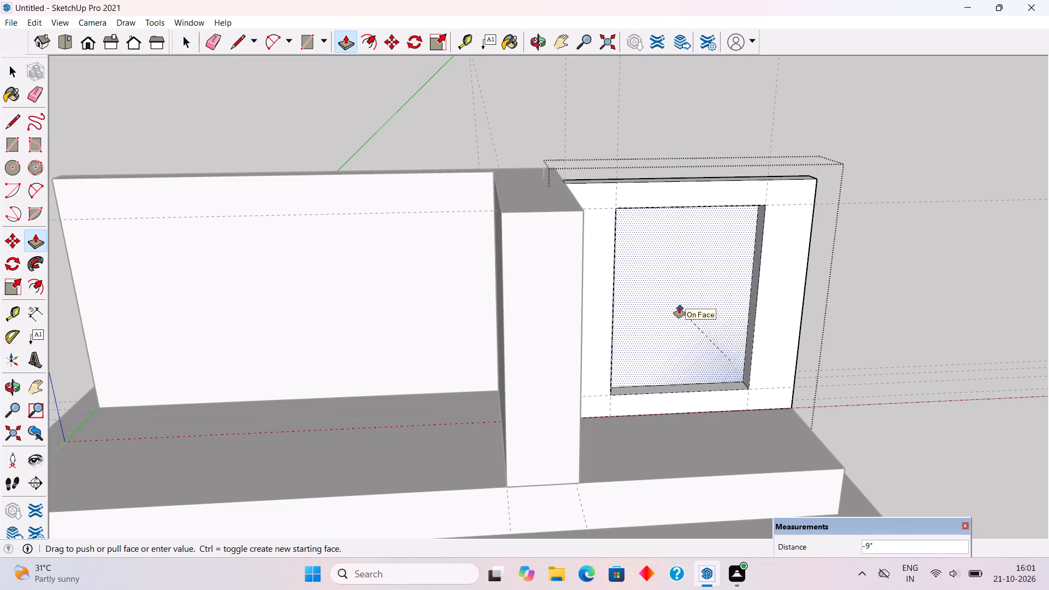
key(space)
click(573, 133)
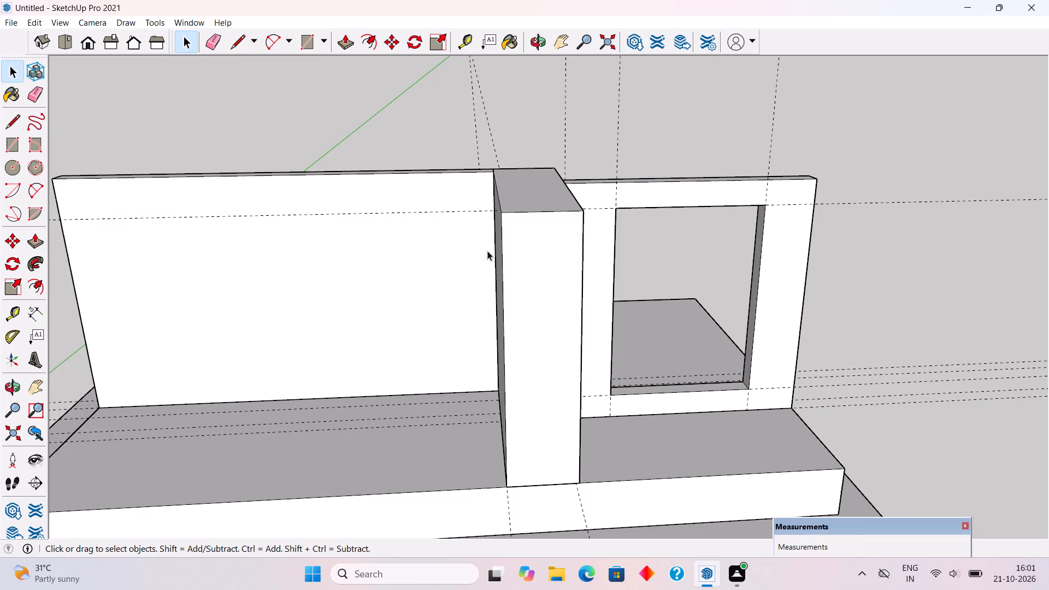
Place a vertical guide on the long wall's face 2.5' from the corner where it meets the block.
middle_drag(362, 321, 420, 306)
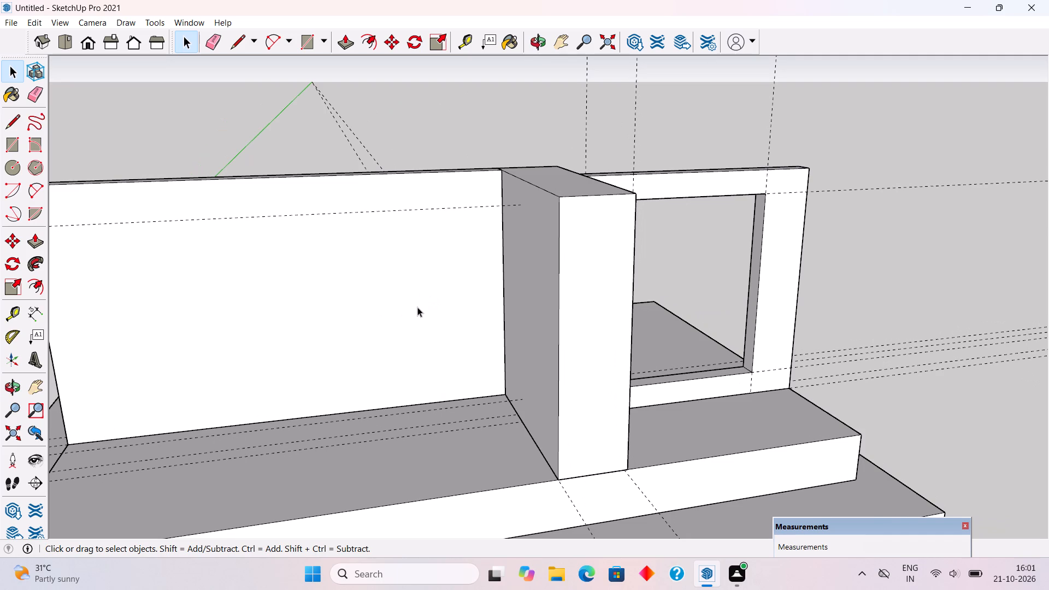
key(t)
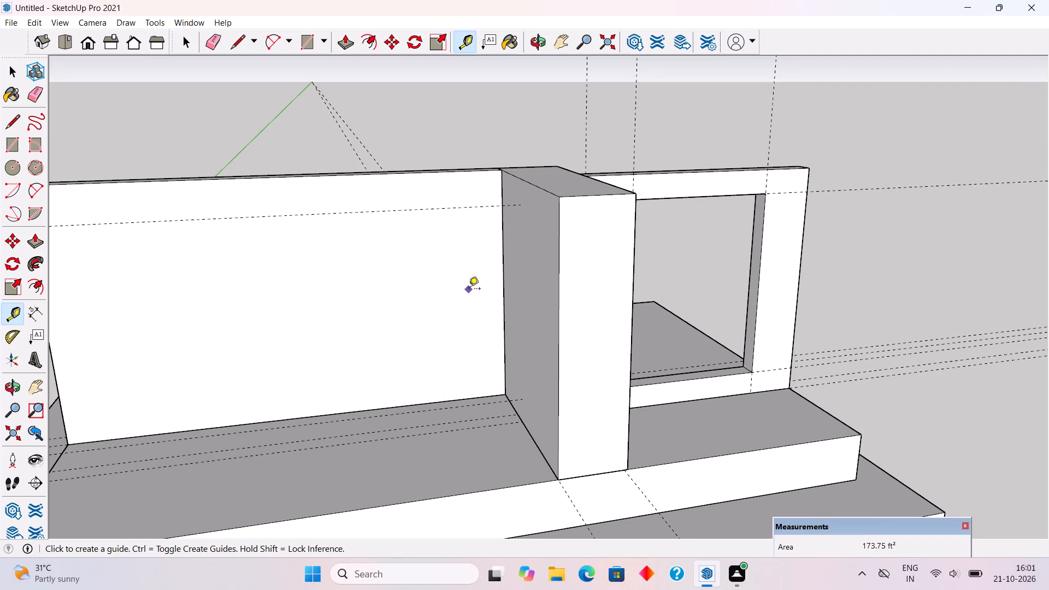
scroll(469, 290, up, 1)
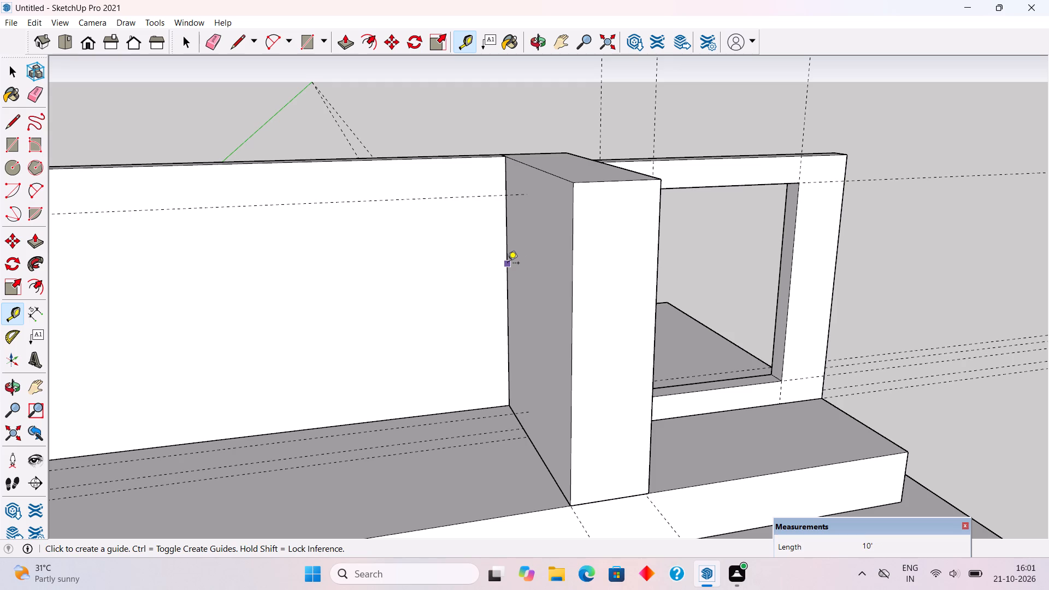
click(508, 264)
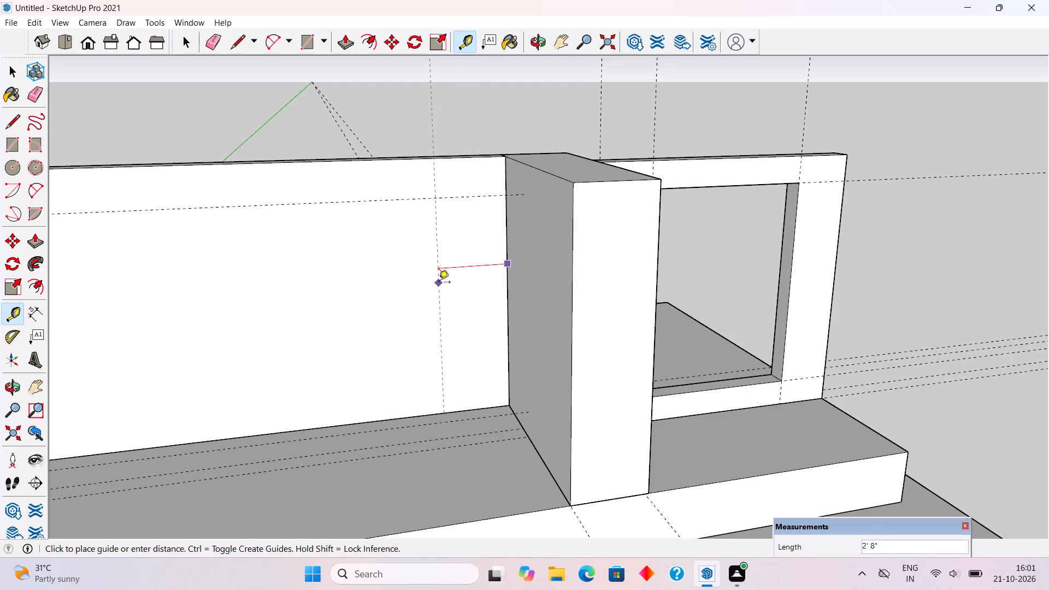
text(2.5')
key(Return)
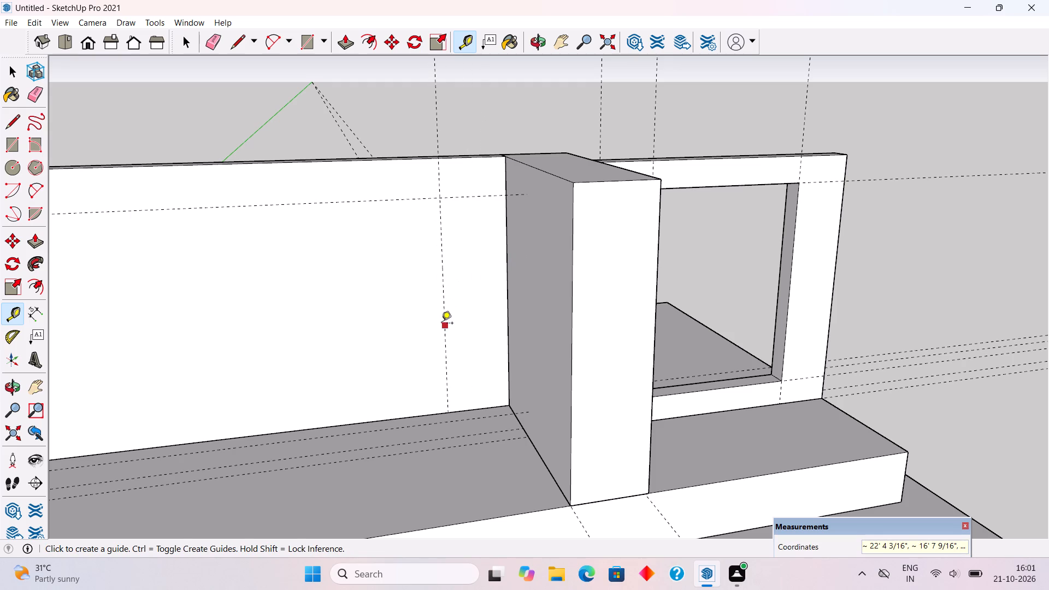
Place a second vertical guide on the long wall's face, 3' beyond the first one and away from the block.
click(441, 324)
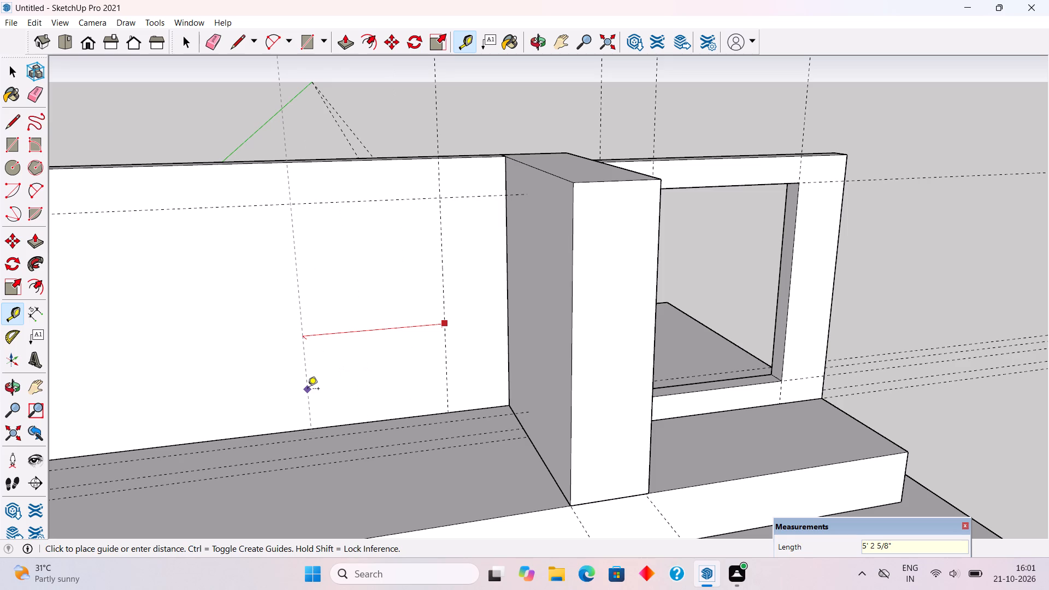
text(2.)
key(BackSpace)
key(BackSpace)
text(3')
key(Return)
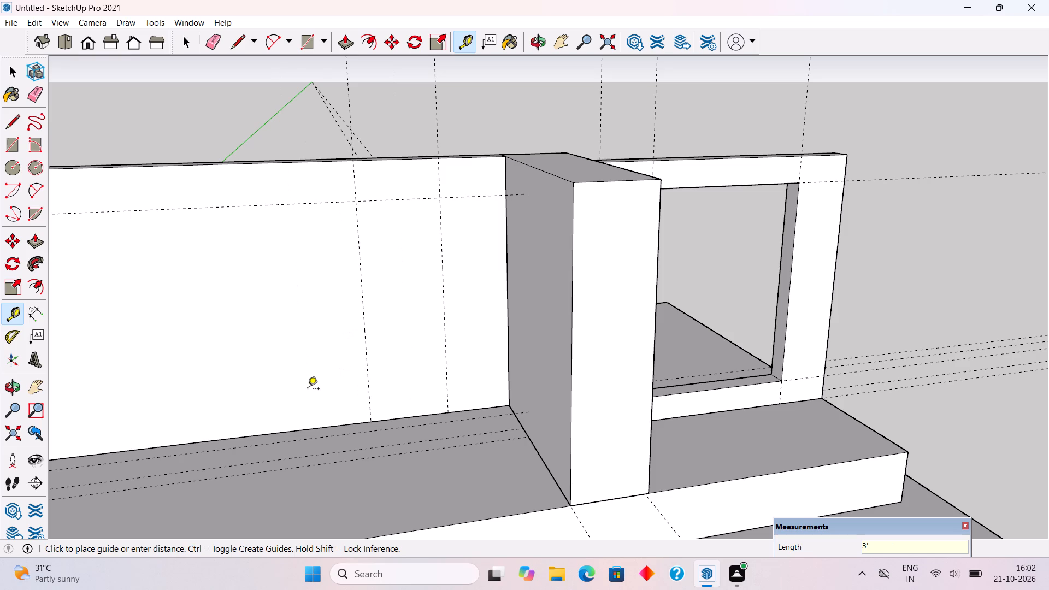
Place a horizontal guide on the long wall's face 1' above its base edge.
click(417, 414)
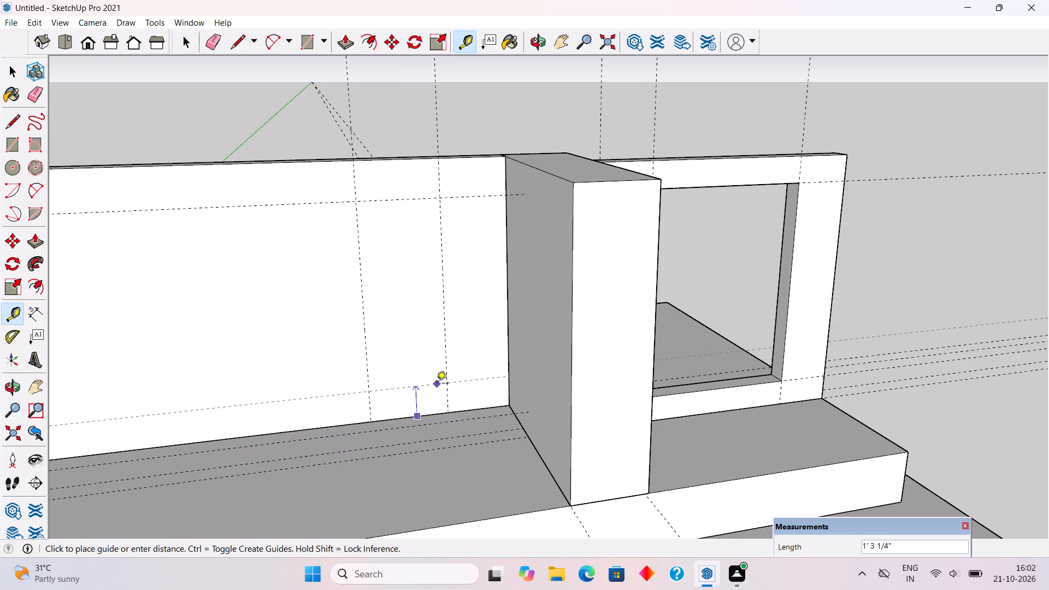
text(1')
key(Return)
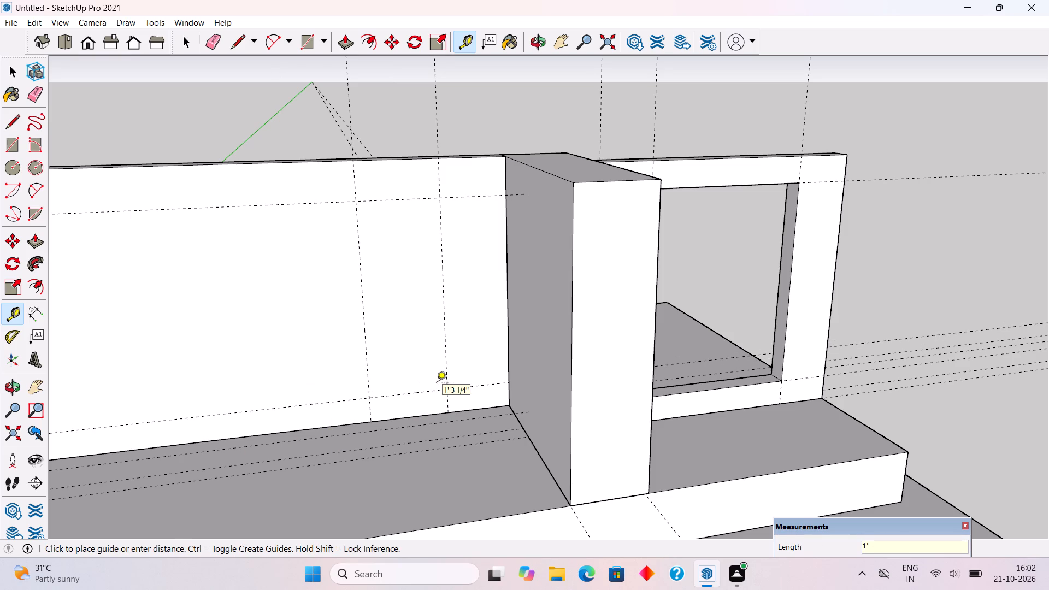
Add two more vertical guides on the long wall, one 1' beyond the last vertical guide and another 7' beyond that.
click(364, 355)
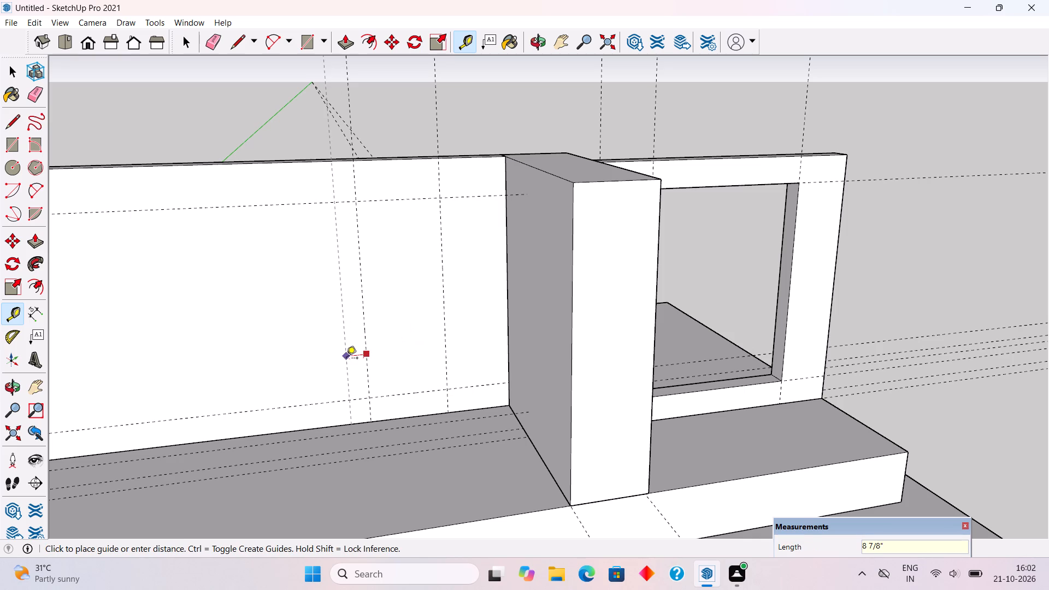
text(1')
key(Return)
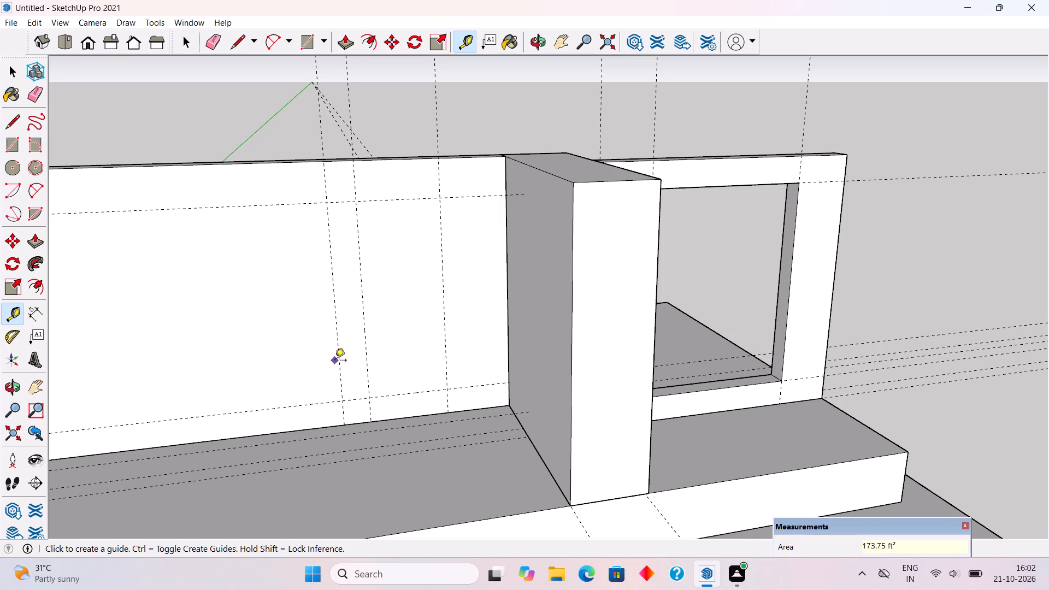
click(337, 349)
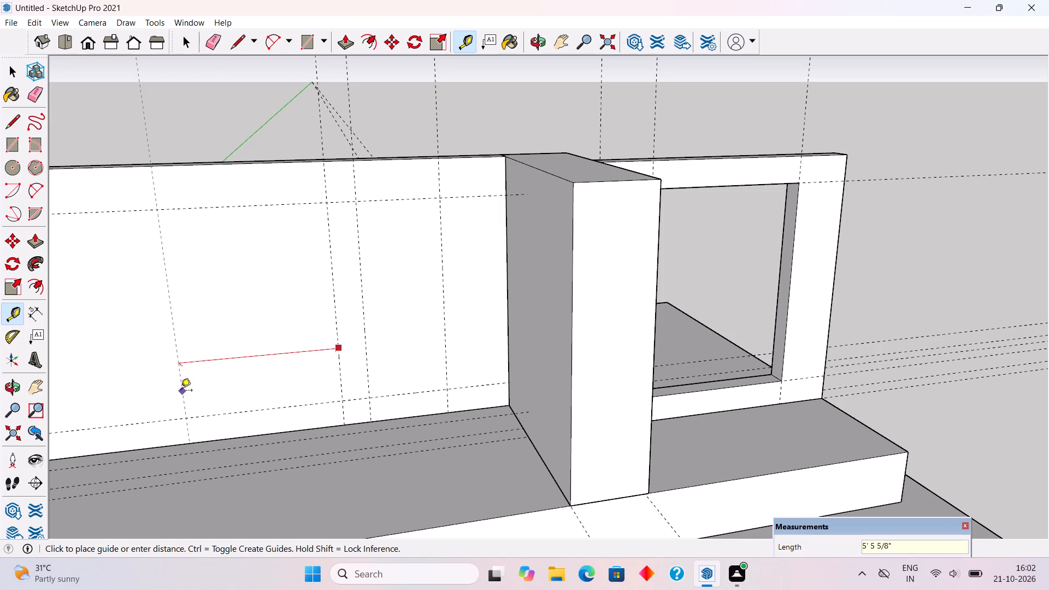
text(7')
key(Return)
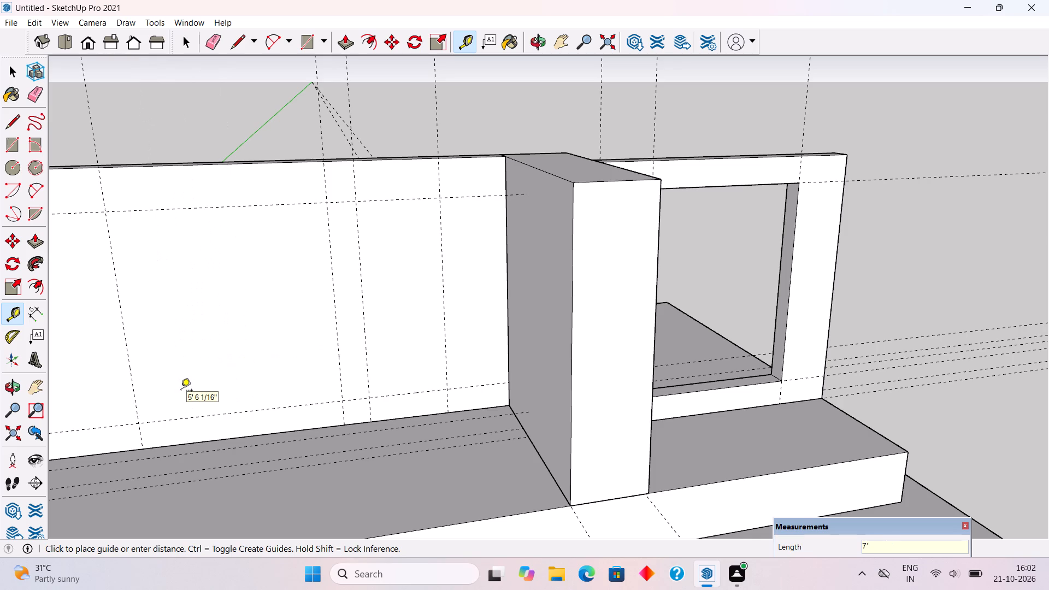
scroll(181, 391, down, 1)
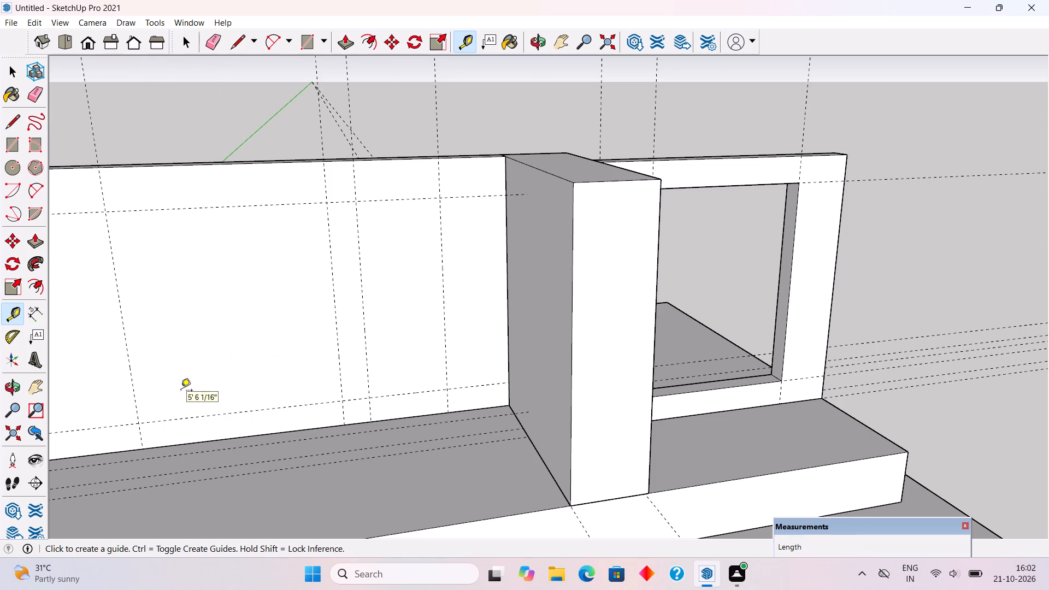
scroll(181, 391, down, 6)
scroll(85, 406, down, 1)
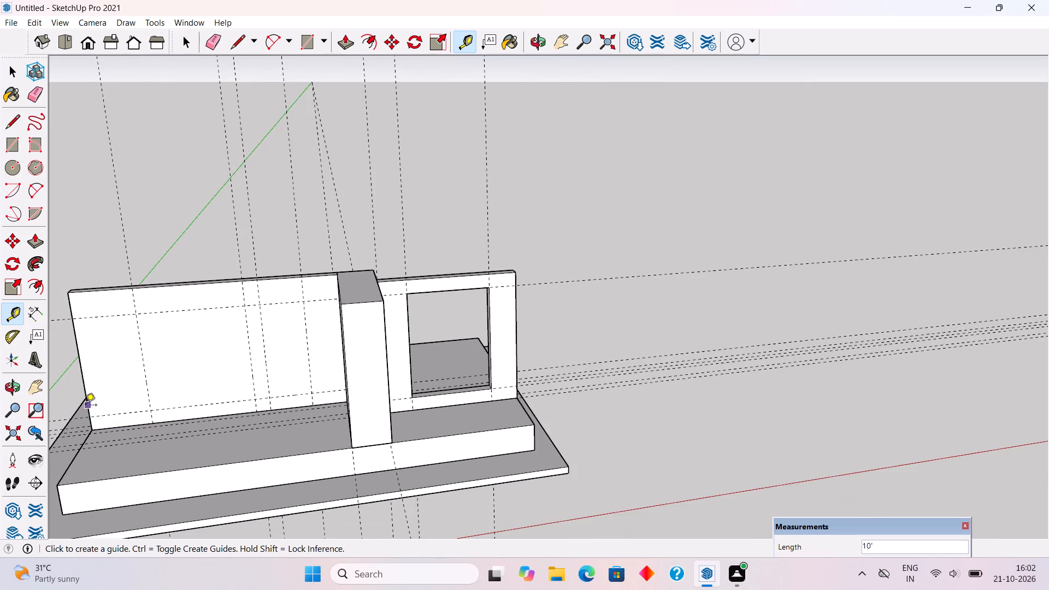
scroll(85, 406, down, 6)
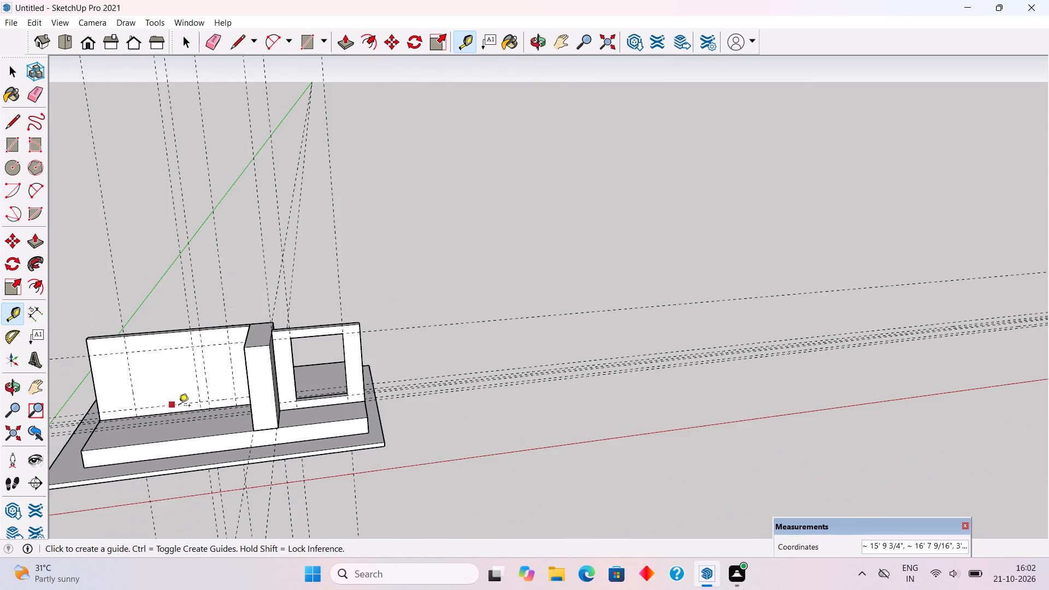
Open the long wall for editing and place a horizontal guide on its face 1' below the top edge.
scroll(180, 406, down, 6)
scroll(51, 421, up, 6)
scroll(116, 424, up, 8)
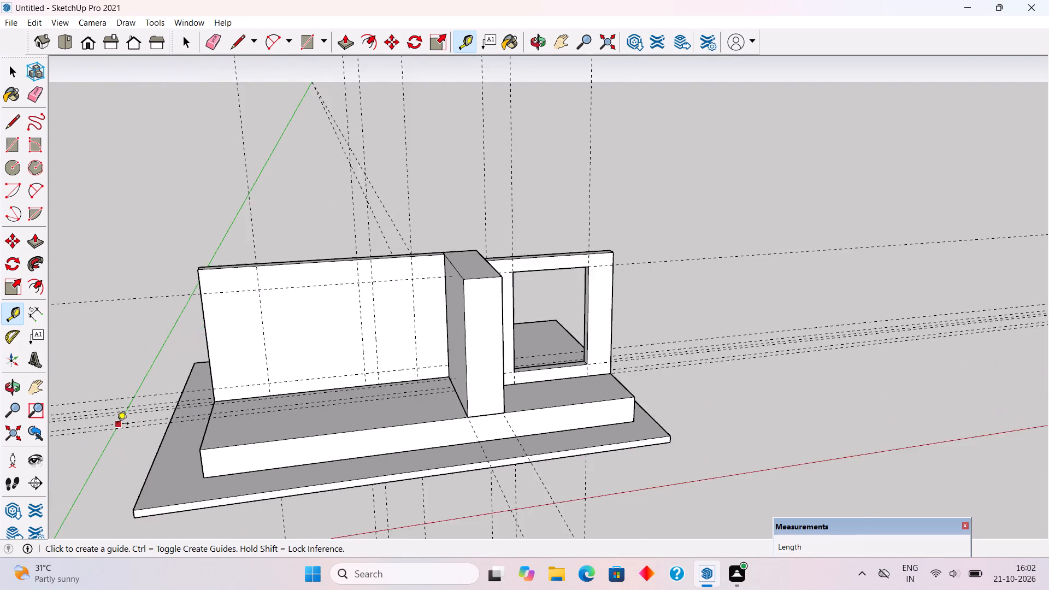
scroll(117, 424, up, 10)
key(space)
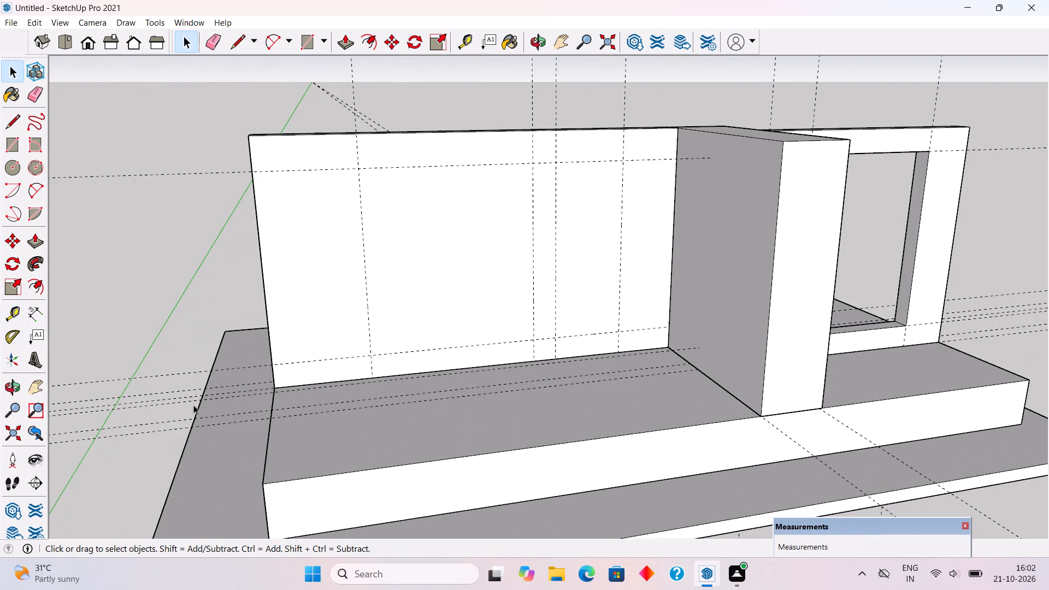
triple_click(433, 321)
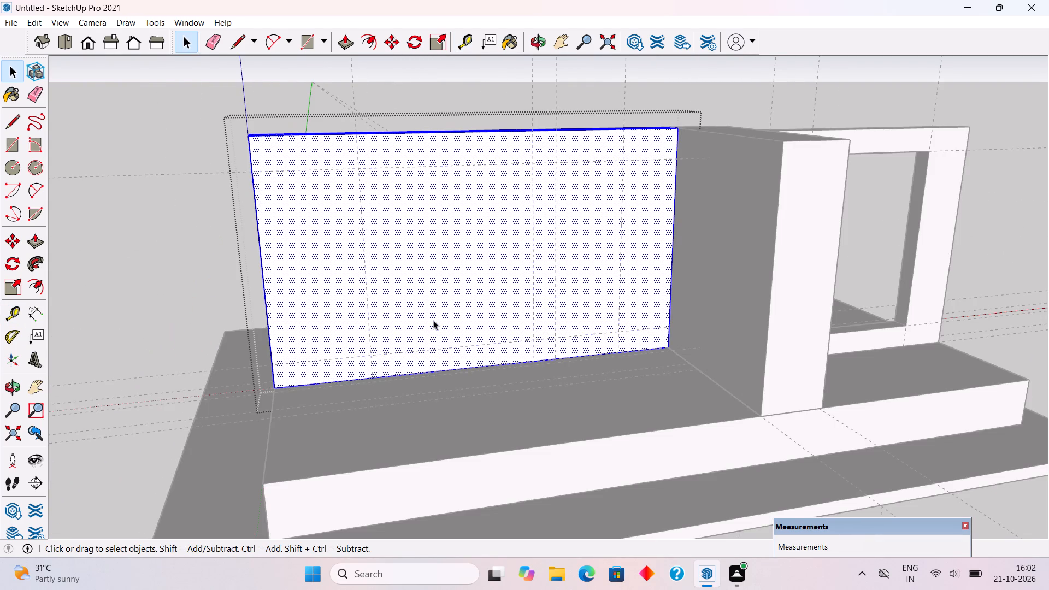
key(r)
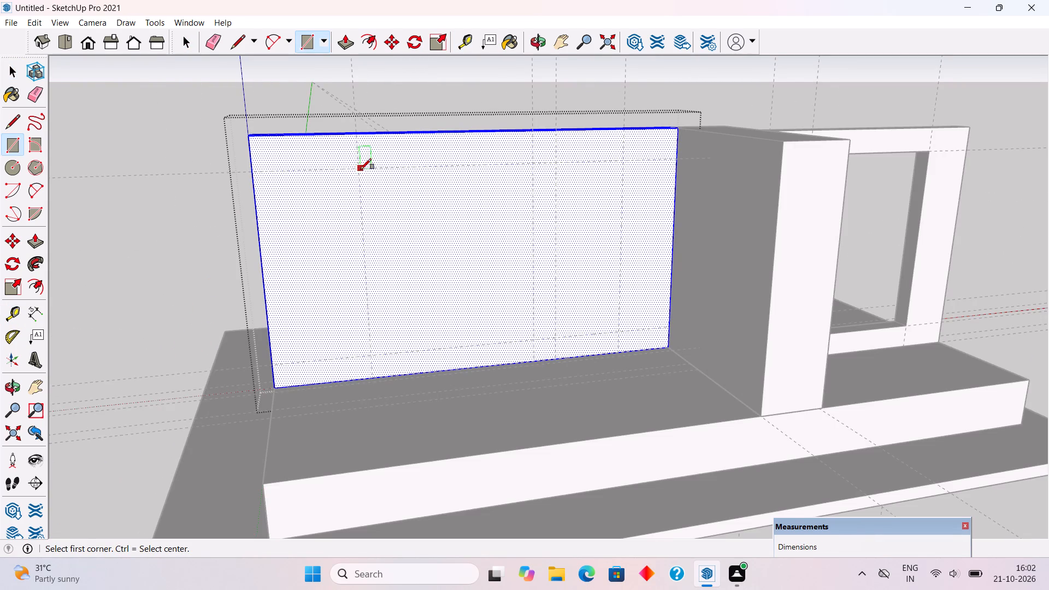
middle_drag(440, 299, 455, 314)
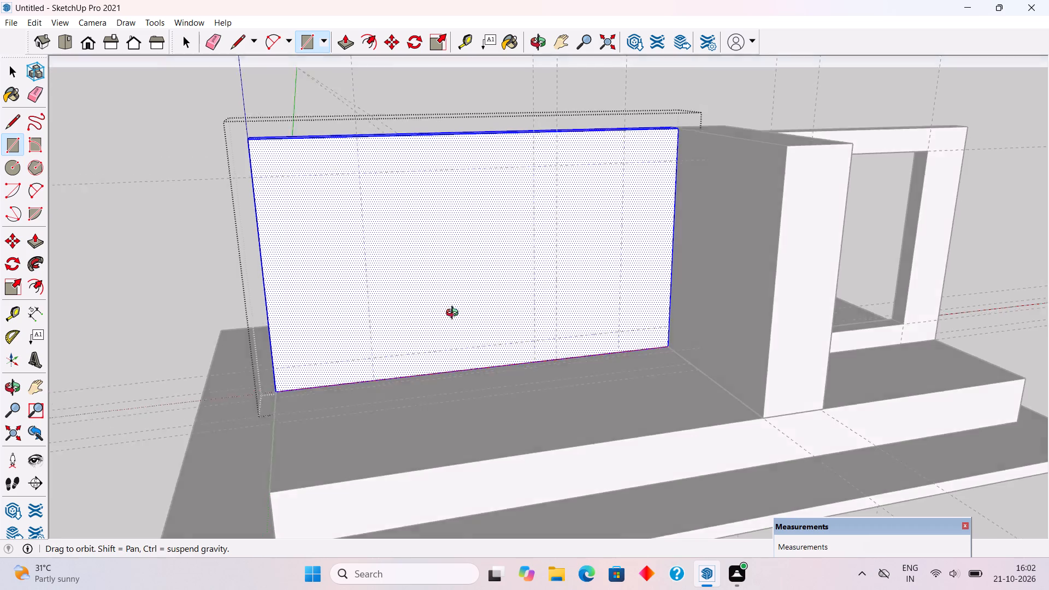
middle_drag(455, 314, 561, 393)
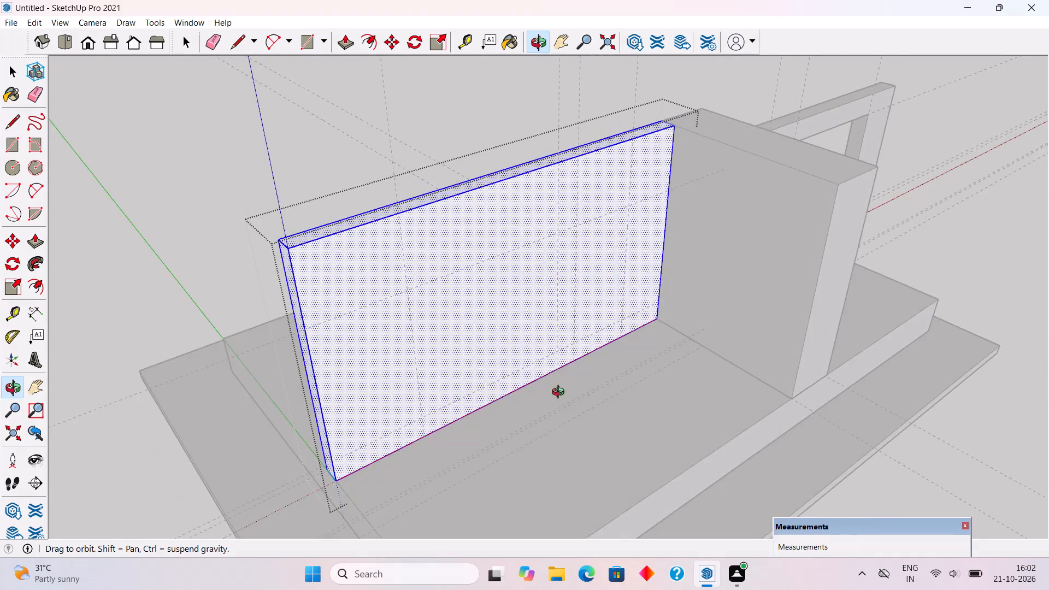
middle_drag(561, 393, 567, 427)
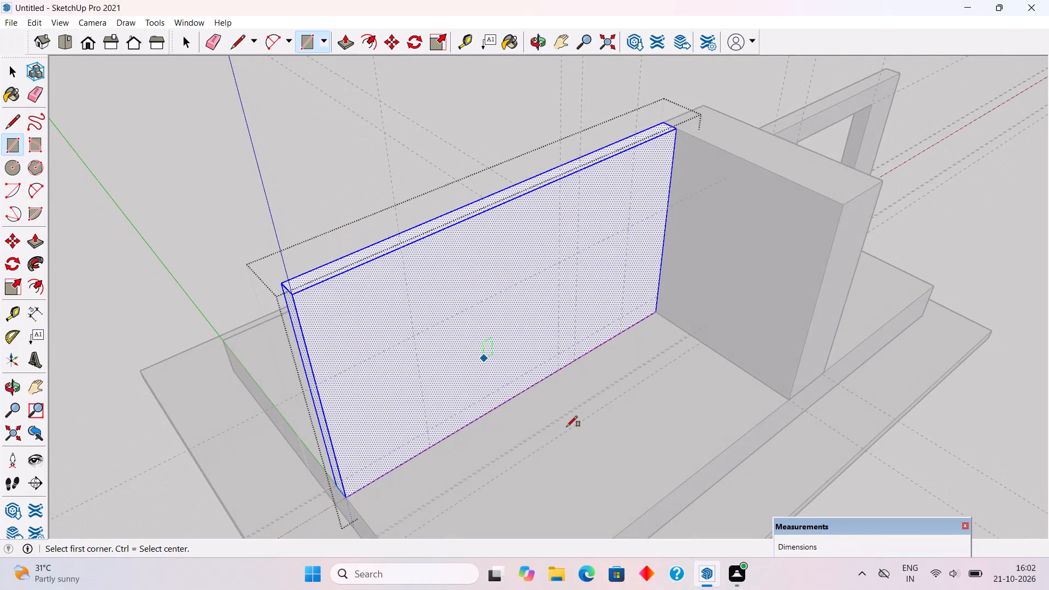
key(t)
click(443, 234)
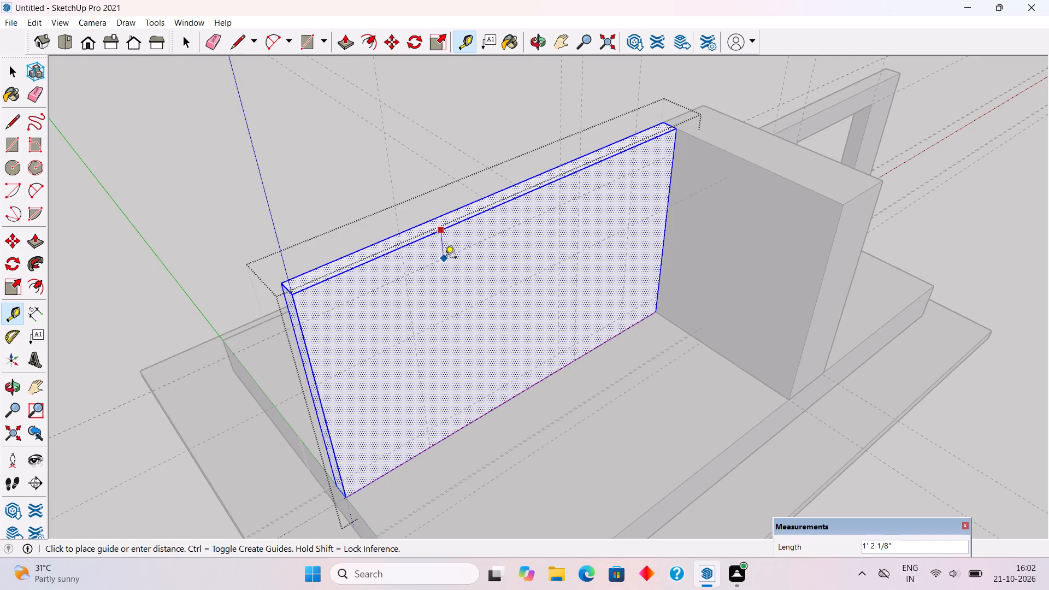
text(1')
key(Return)
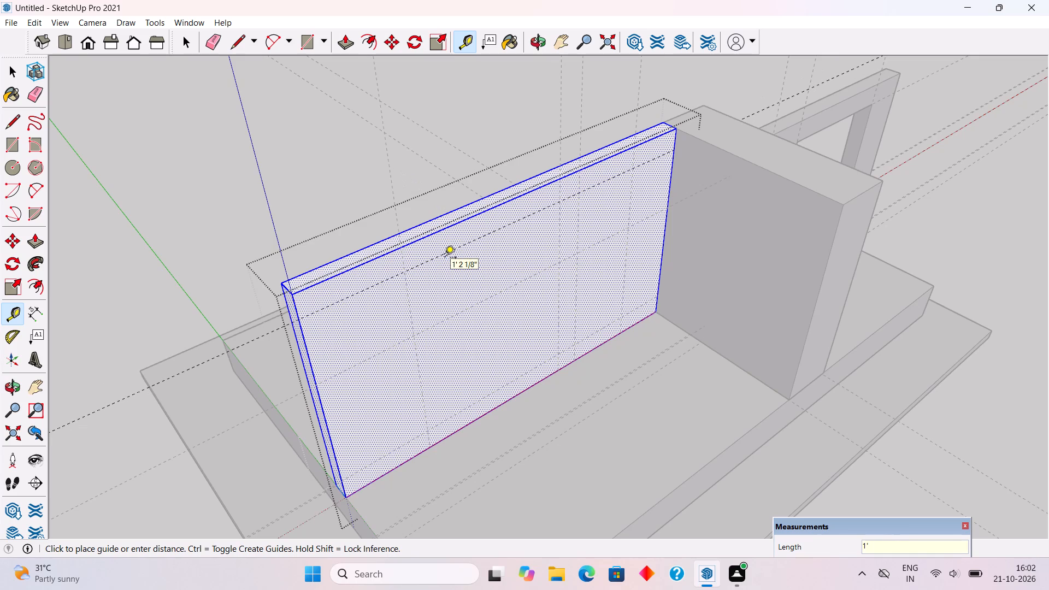
Measure the distance from the shorter wall's top edge down to the top of its opening.
middle_drag(575, 378, 339, 203)
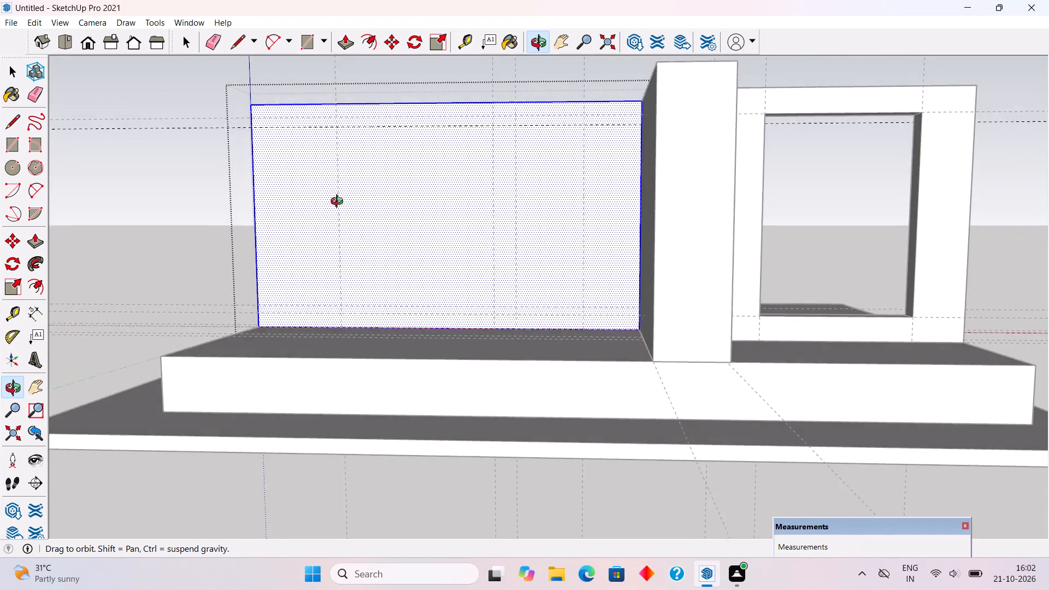
middle_drag(339, 203, 337, 227)
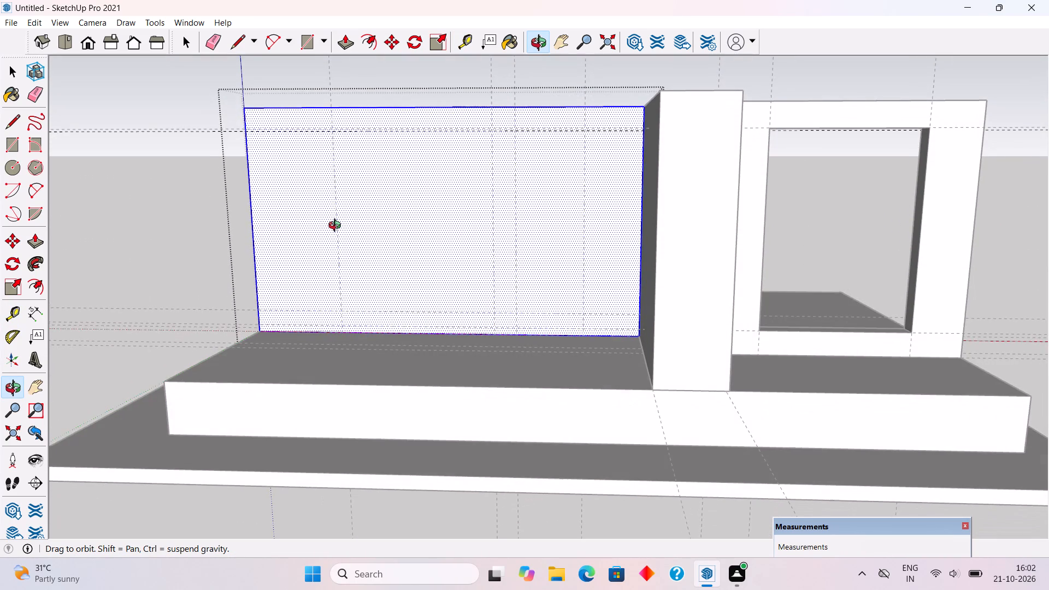
middle_drag(337, 227, 340, 239)
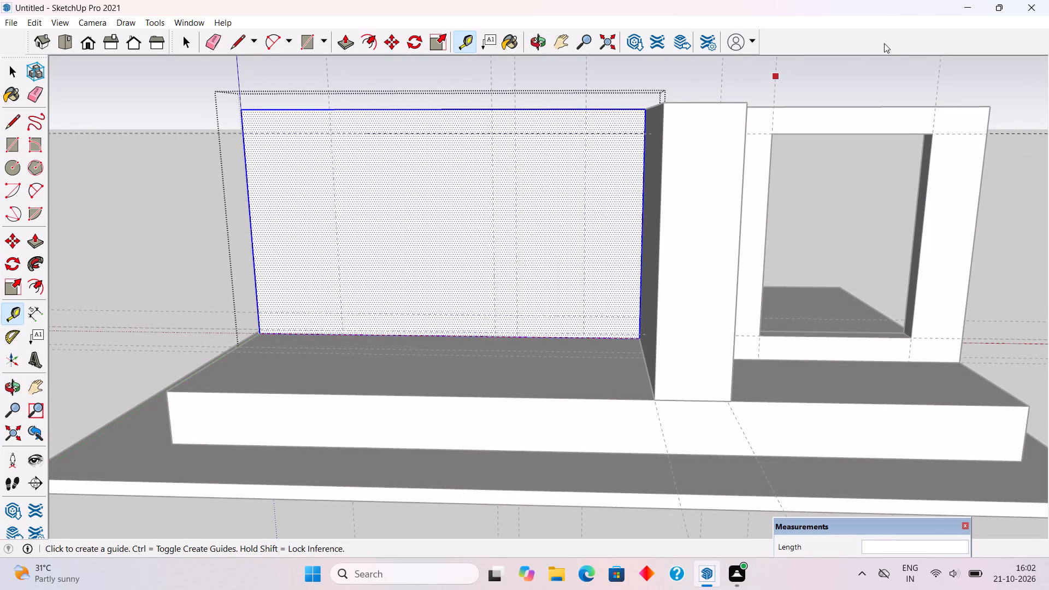
click(841, 108)
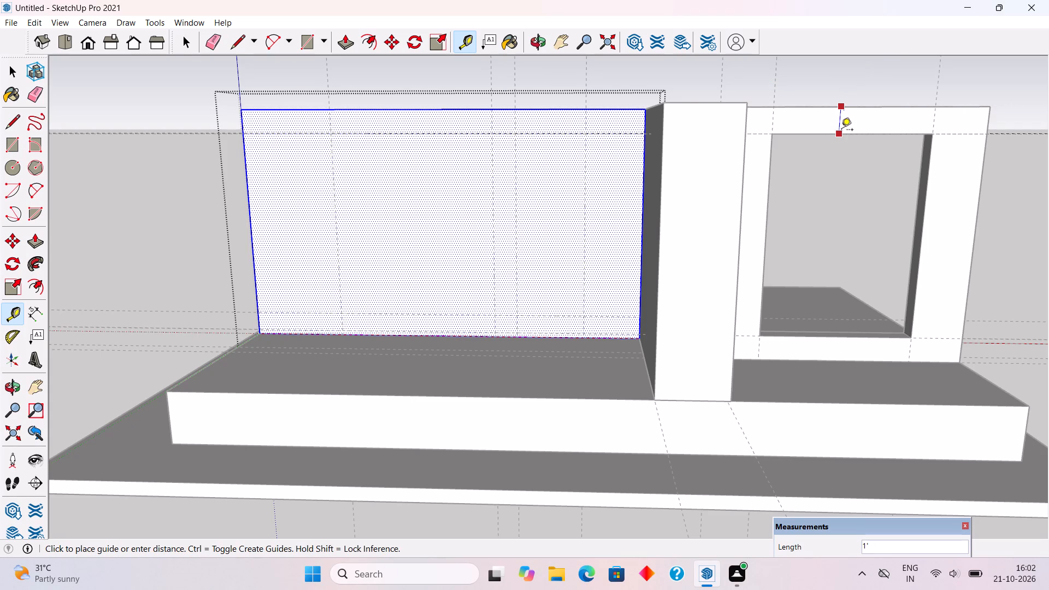
key(space)
Draw a 7' wide by 9' high door rectangle and a 3' wide by 8' high window rectangle between the long wall's guides.
middle_drag(454, 225, 515, 176)
scroll(406, 195, up, 3)
key(r)
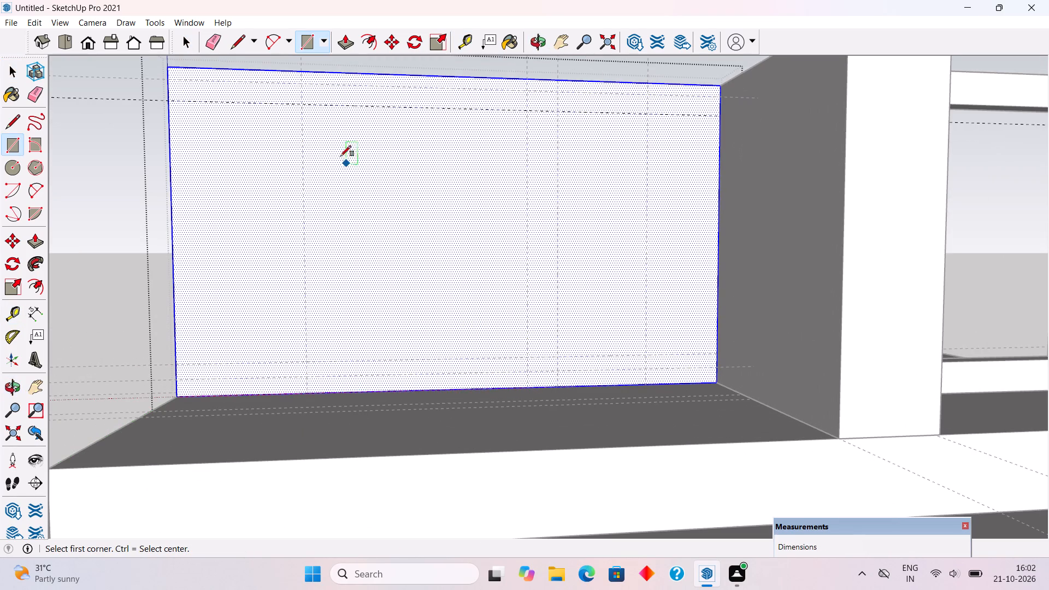
click(302, 104)
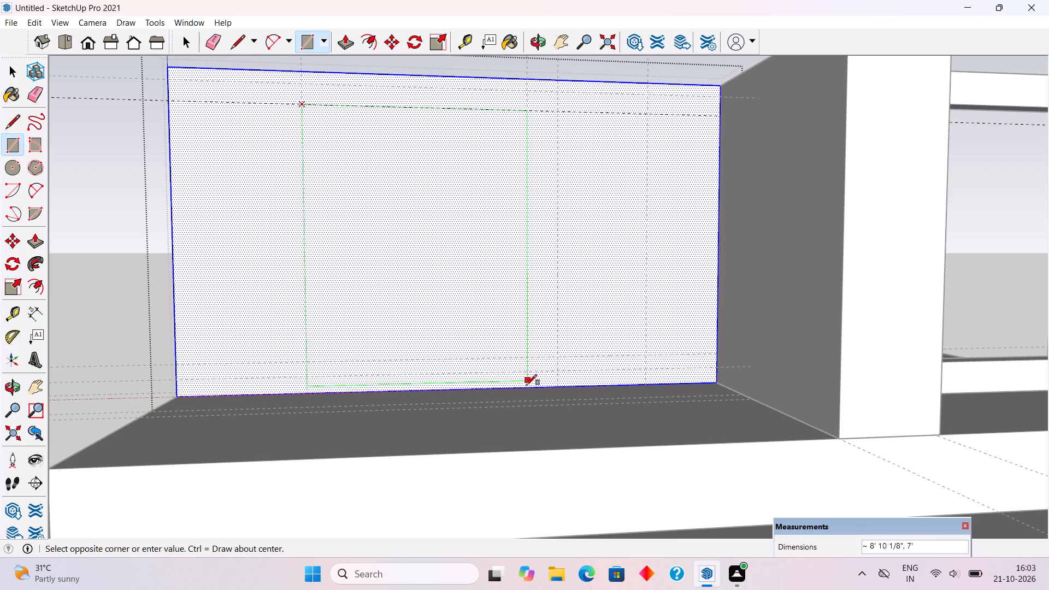
click(526, 388)
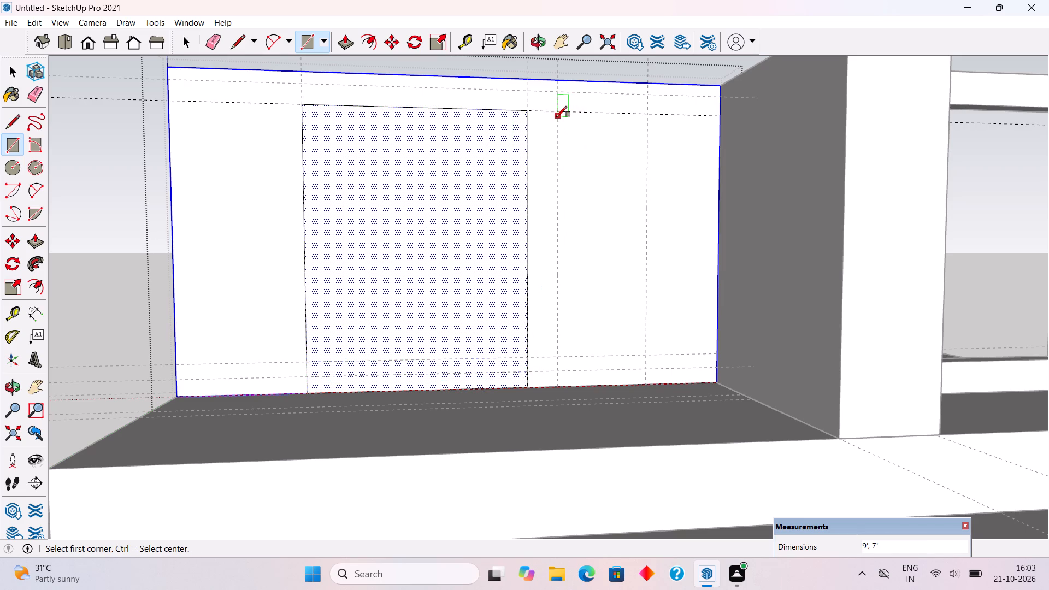
click(557, 111)
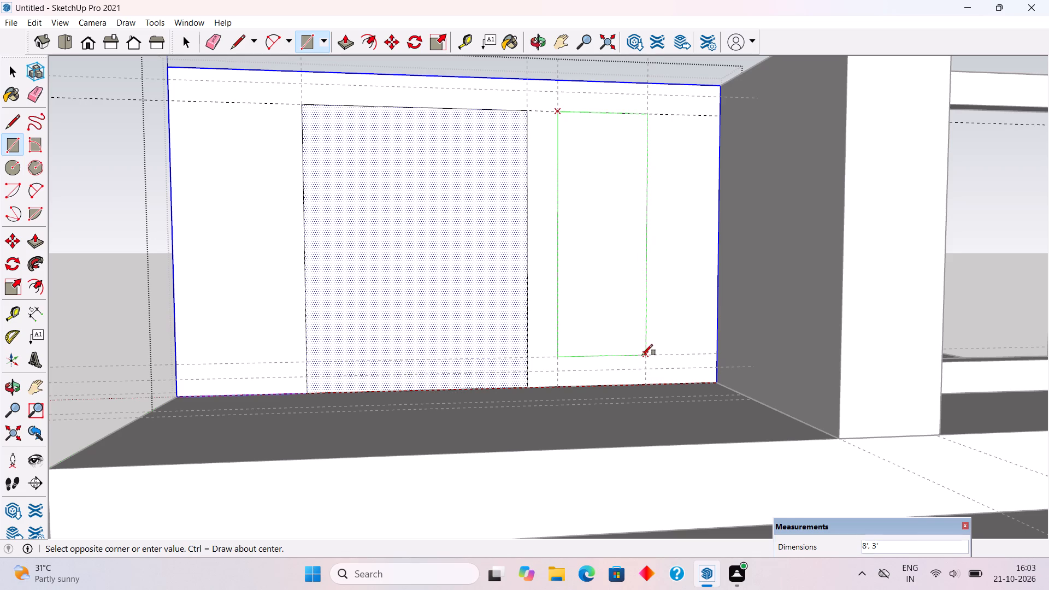
click(642, 355)
Measure the height from the long wall's base edge to the bottom of the window rectangle.
middle_drag(635, 359, 639, 433)
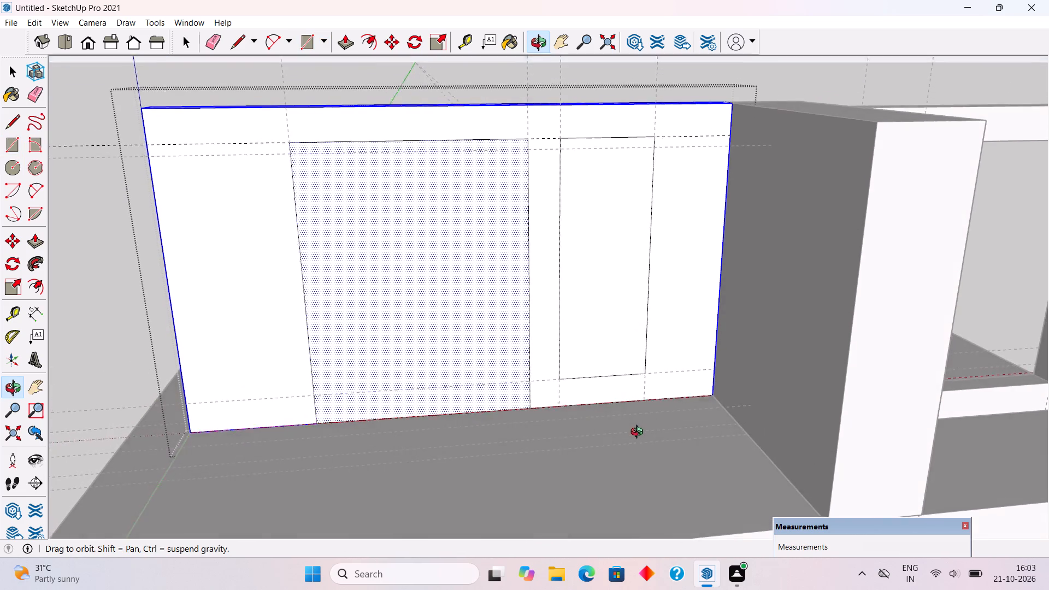
middle_drag(639, 433, 583, 383)
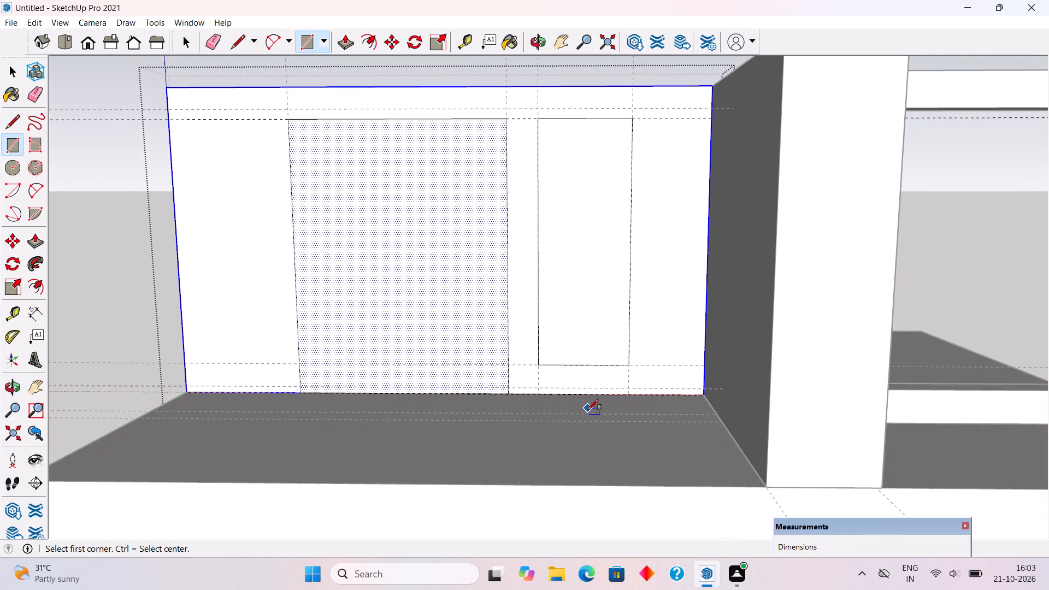
middle_drag(596, 432, 605, 477)
key(t)
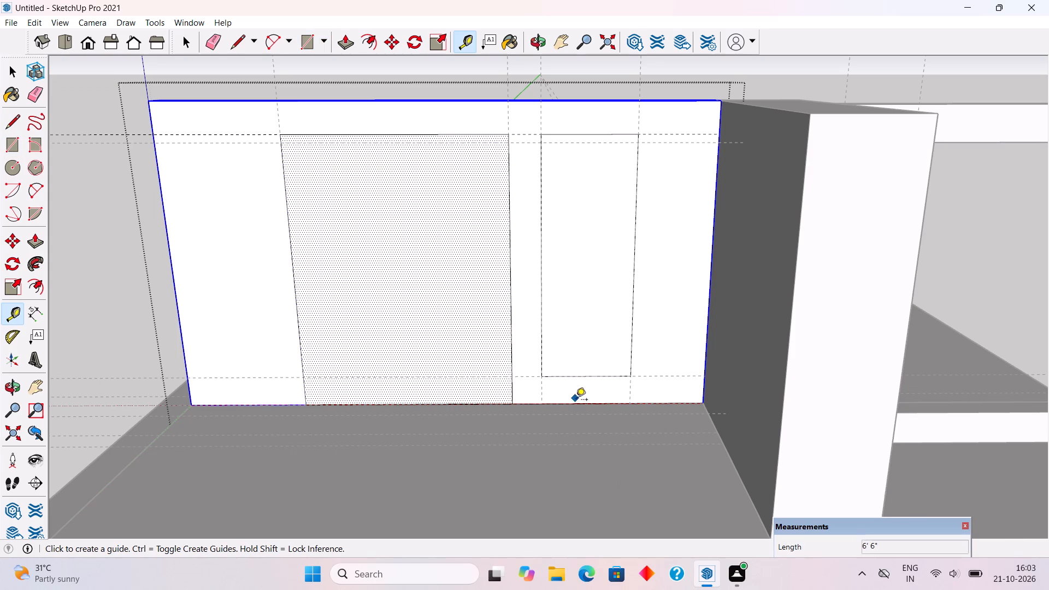
click(577, 402)
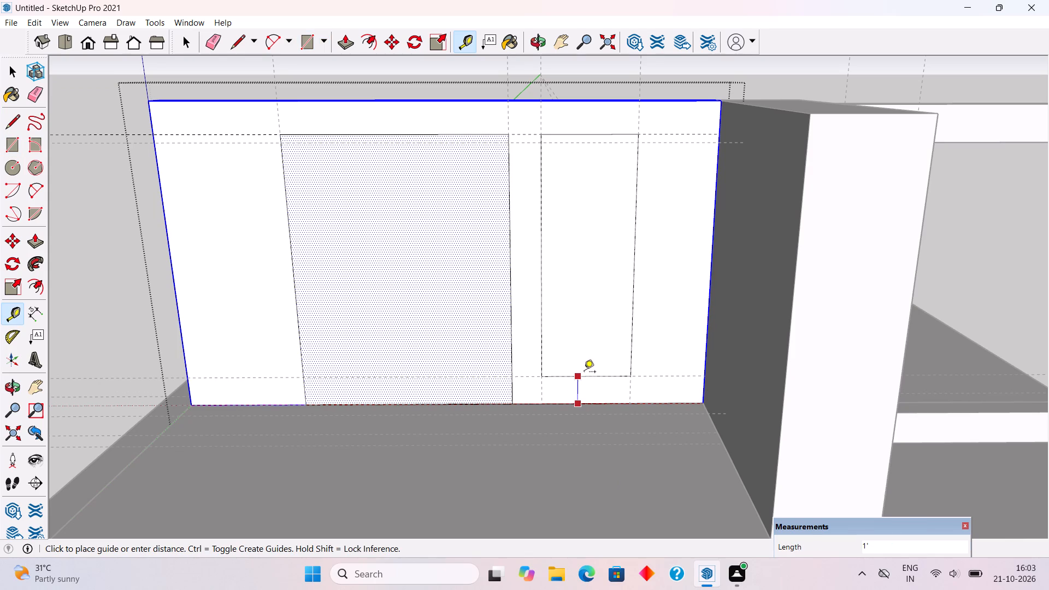
key(space)
Push the door and window rectangles through the long wall's full thickness to cut both openings, and leave the wall's editing.
key(p)
drag(467, 340, 467, 320)
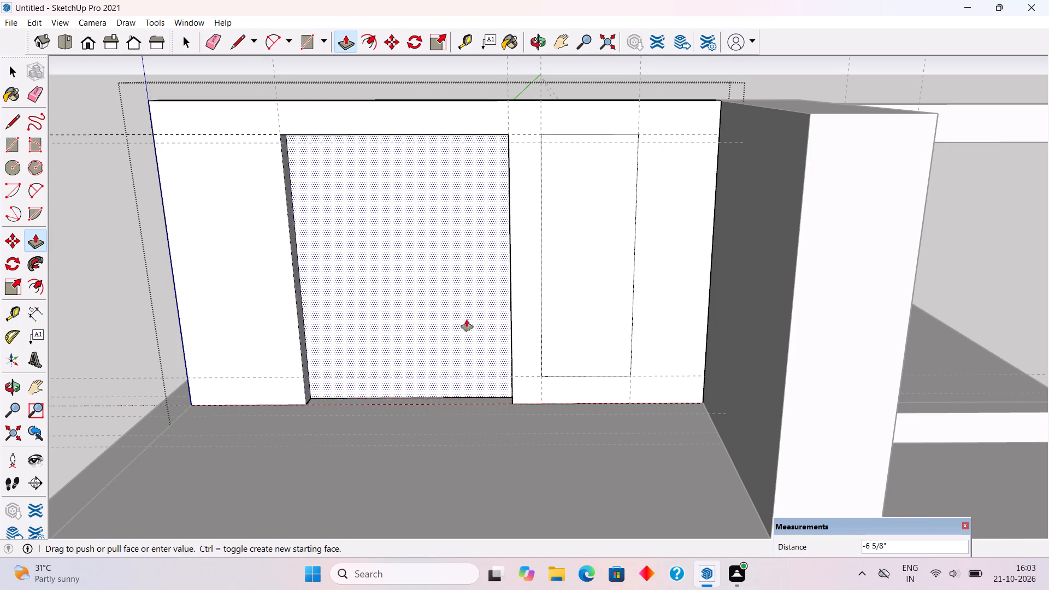
drag(467, 320, 434, 193)
double_click(583, 306)
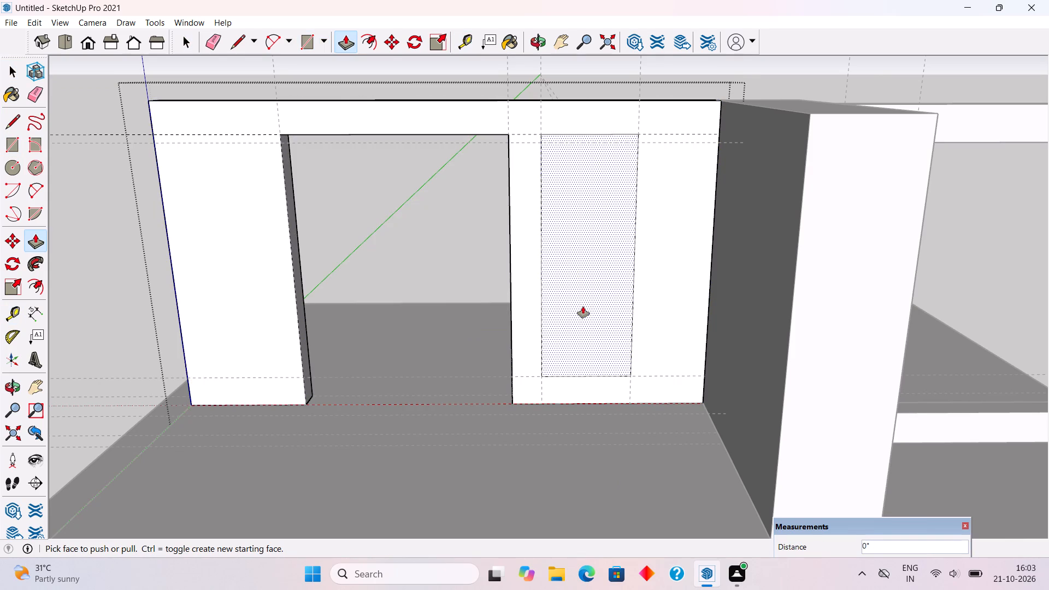
scroll(568, 314, down, 3)
key(space)
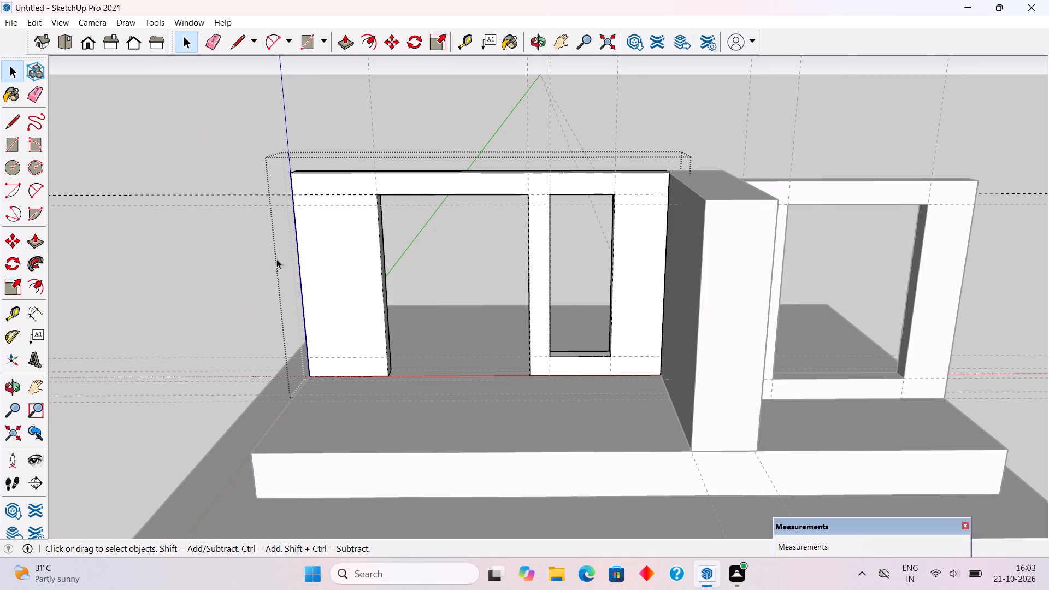
click(234, 259)
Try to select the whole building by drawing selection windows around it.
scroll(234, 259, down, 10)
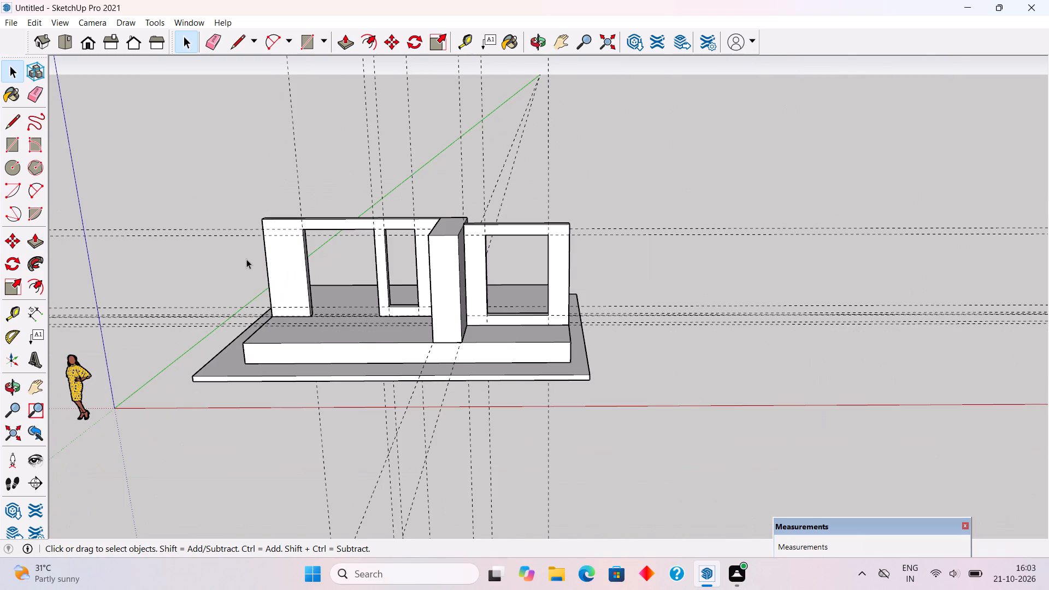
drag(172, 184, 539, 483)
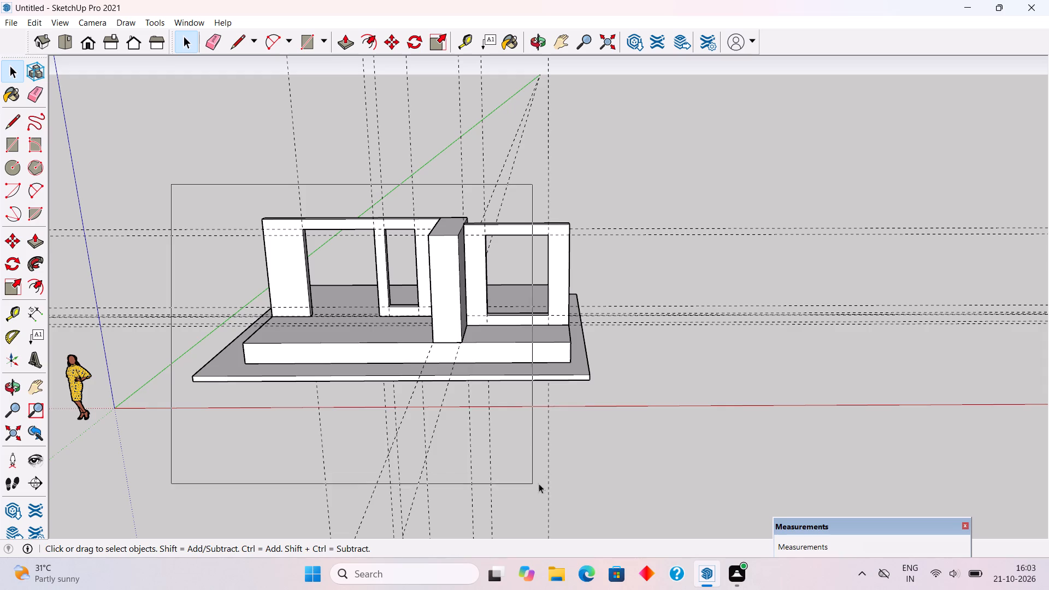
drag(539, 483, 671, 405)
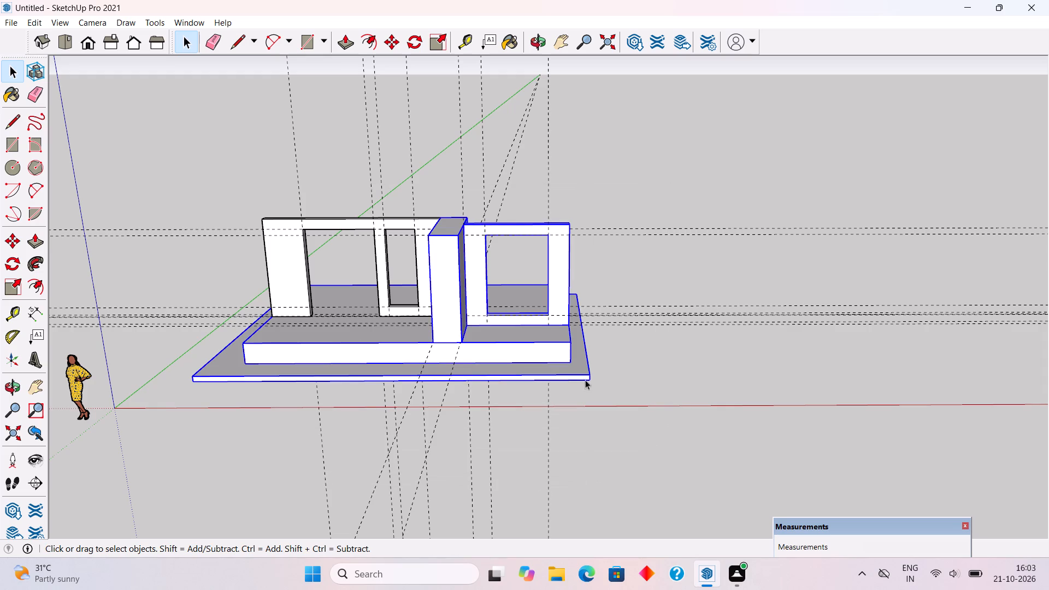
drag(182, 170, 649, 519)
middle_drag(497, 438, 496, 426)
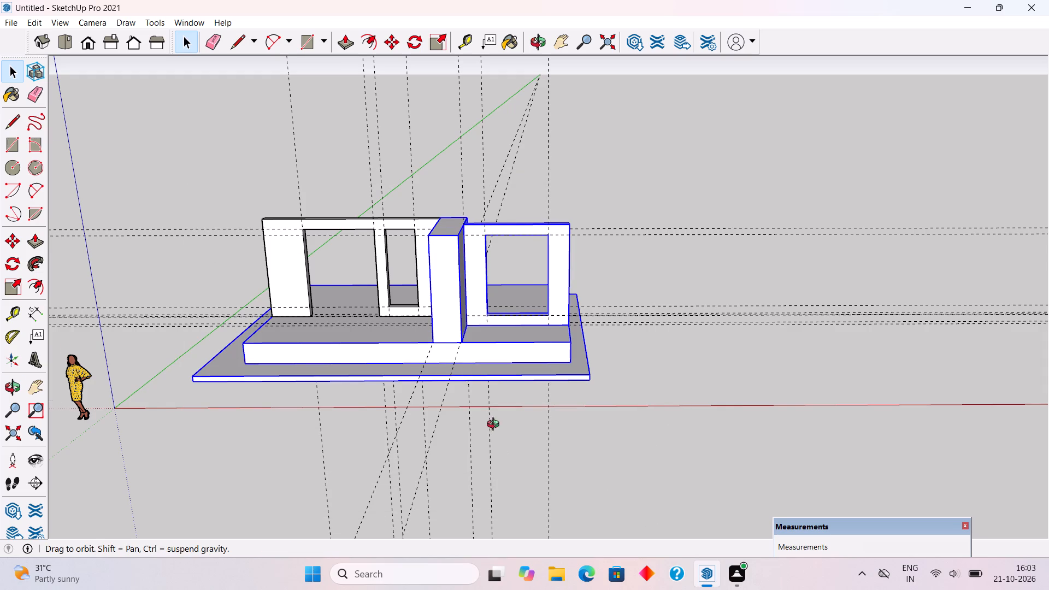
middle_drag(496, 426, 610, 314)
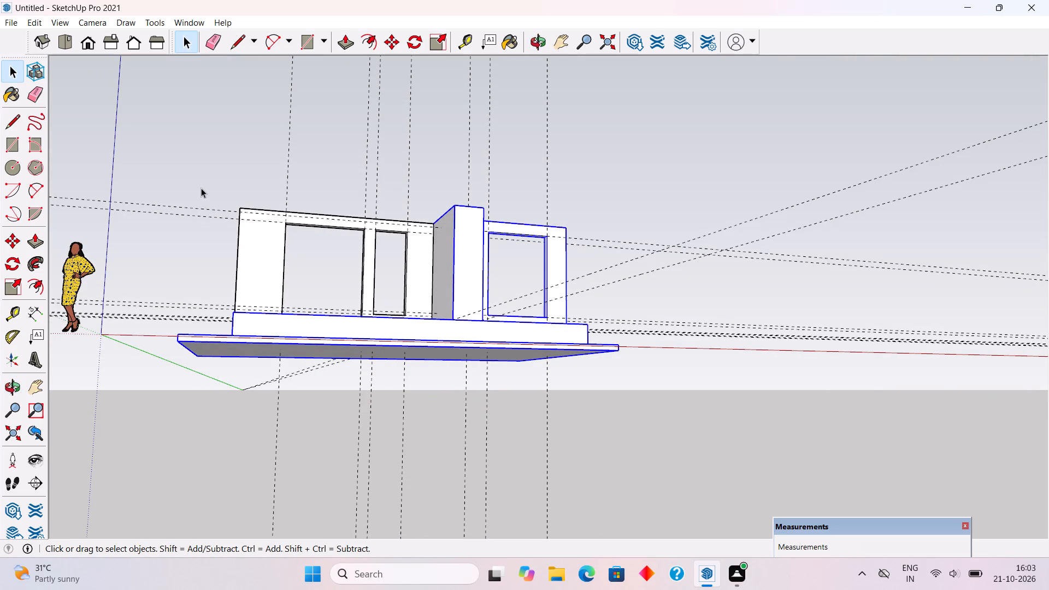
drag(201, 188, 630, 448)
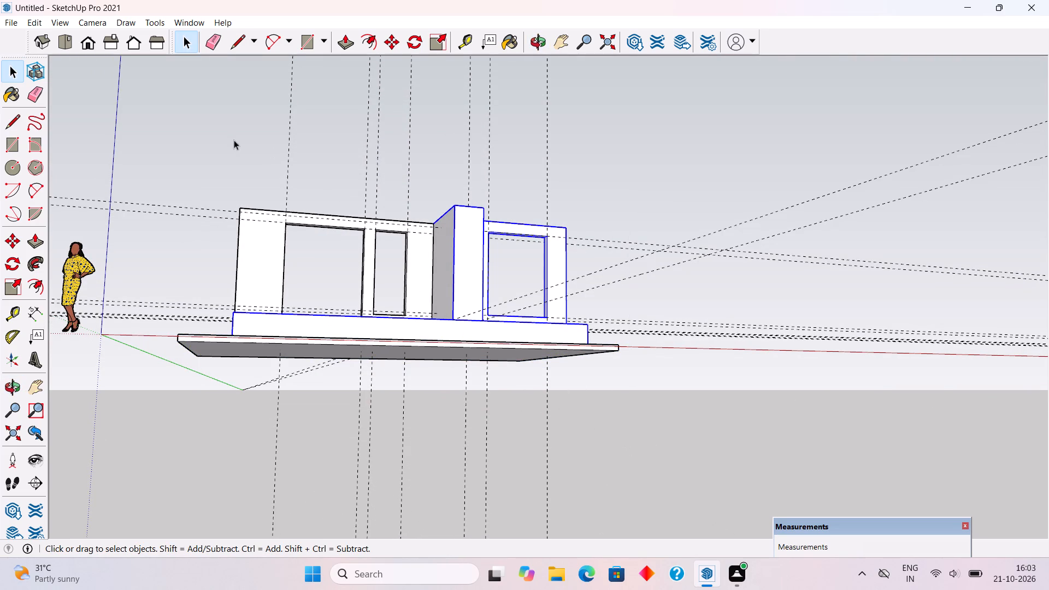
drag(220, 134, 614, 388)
Move the base slab, the plinth and both walls with openings together 20' along the red axis, leaving the block behind.
middle_drag(351, 199, 327, 410)
scroll(272, 288, up, 5)
click(272, 287)
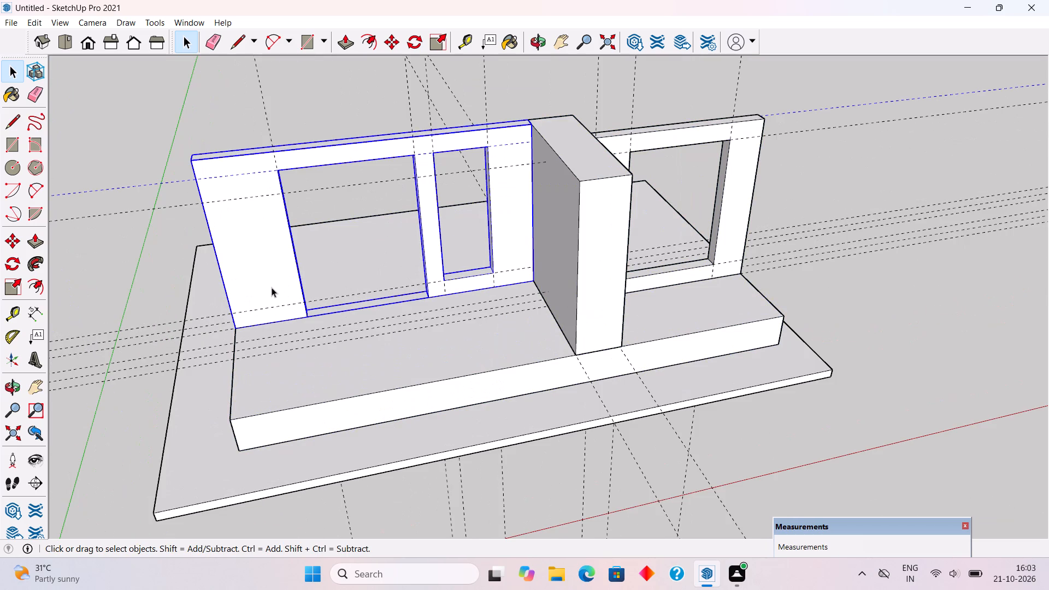
ctrl+click(255, 404)
ctrl+click(262, 486)
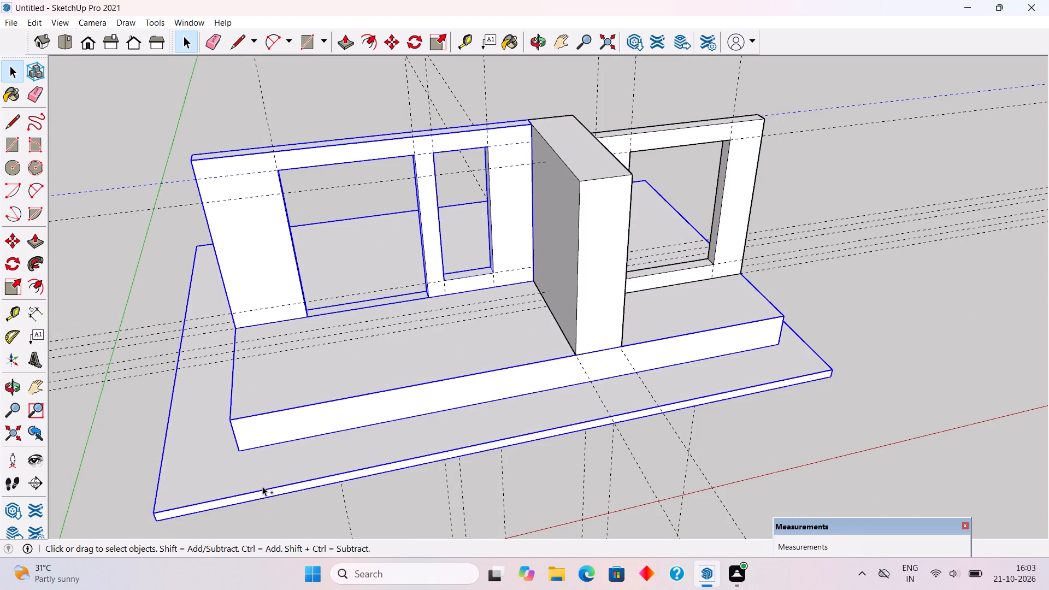
ctrl+click(736, 193)
middle_drag(700, 288, 582, 236)
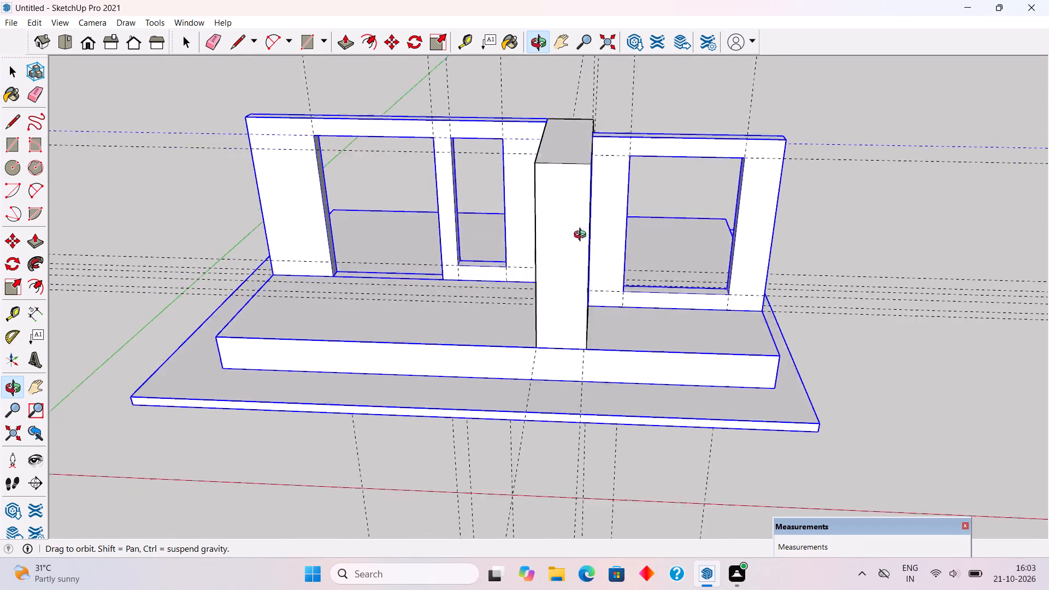
middle_drag(582, 236, 584, 261)
key(m)
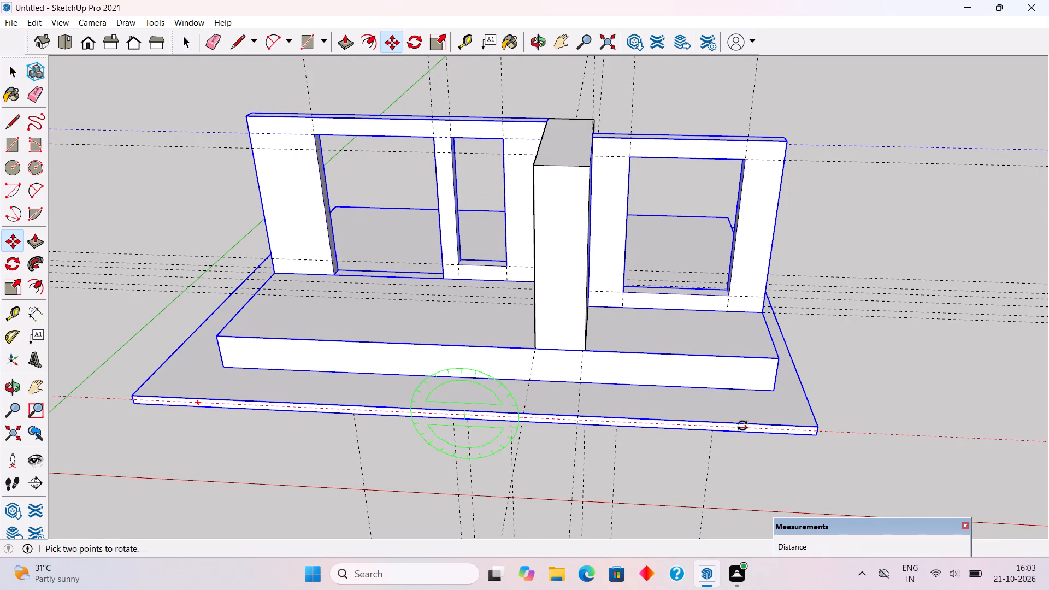
click(741, 412)
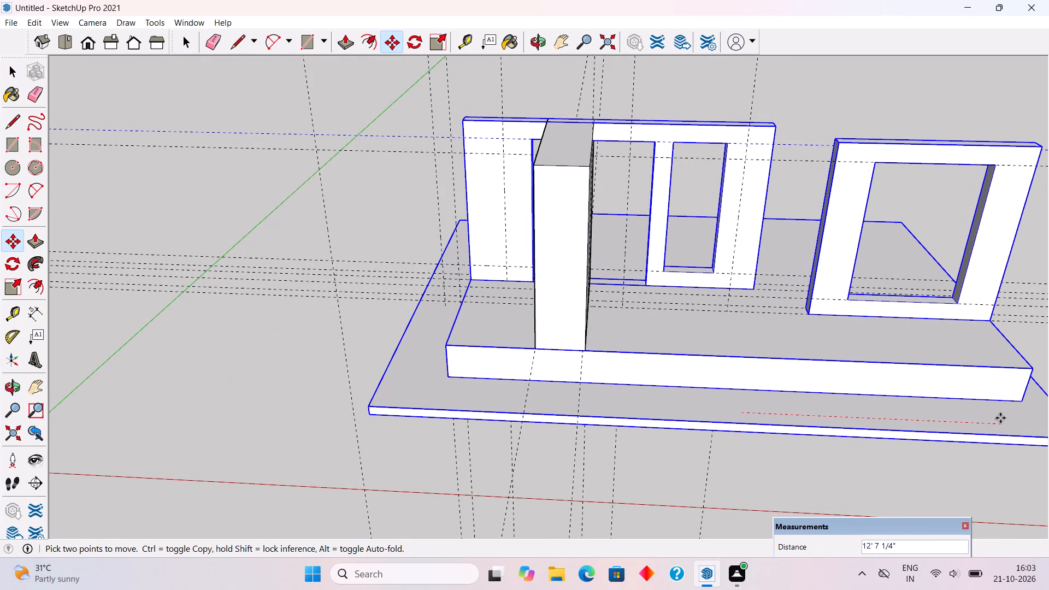
scroll(782, 421, down, 7)
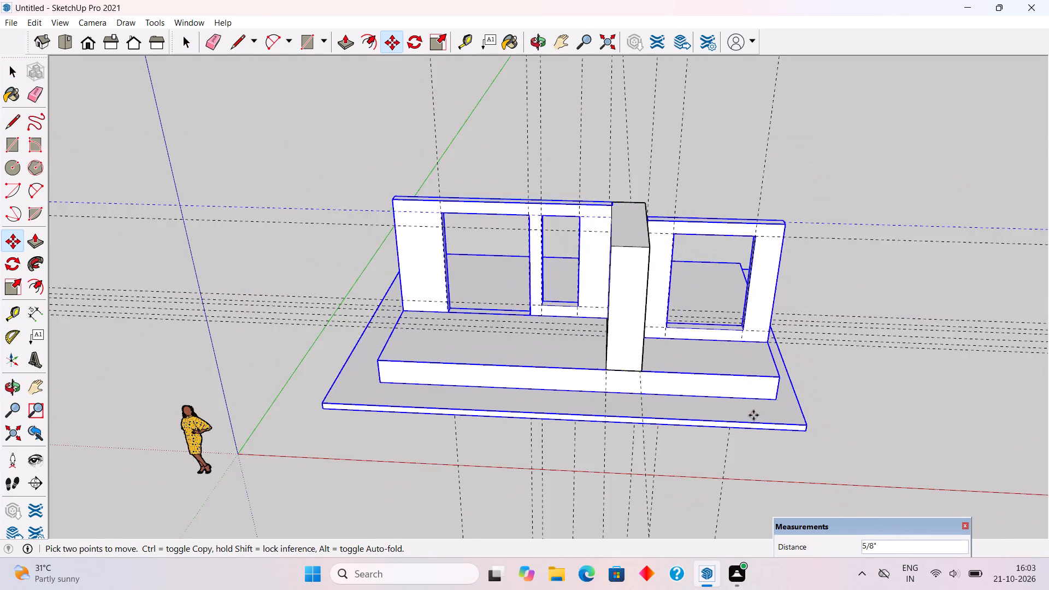
scroll(753, 415, down, 2)
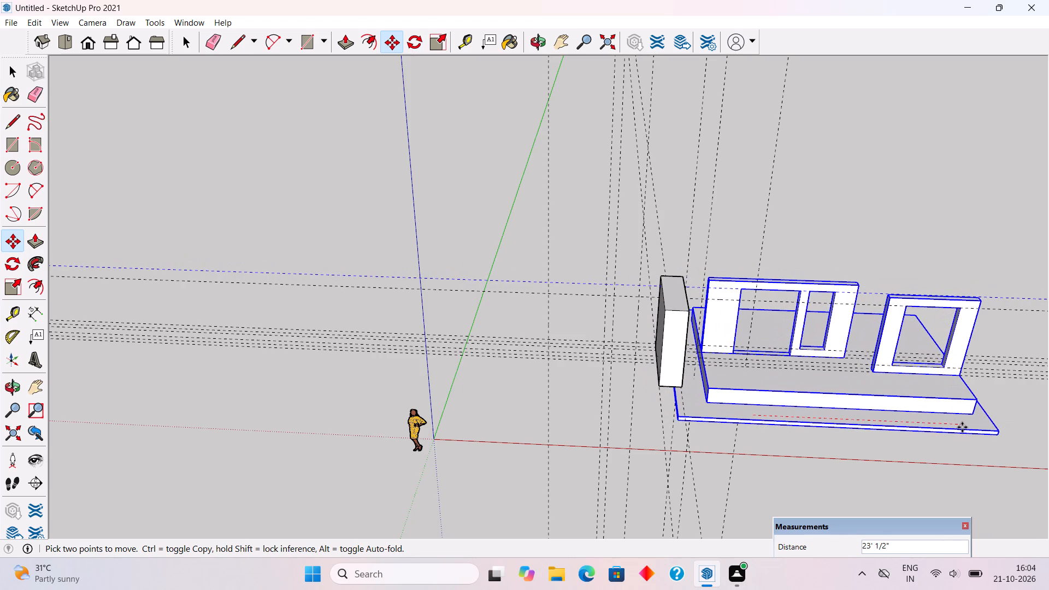
text(20')
key(Return)
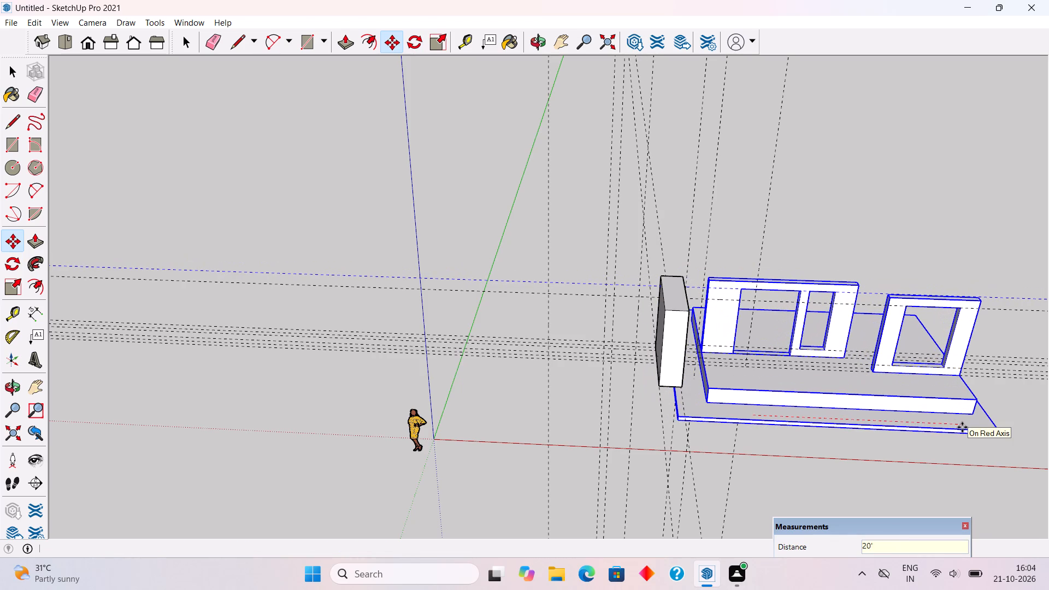
key(space)
click(868, 240)
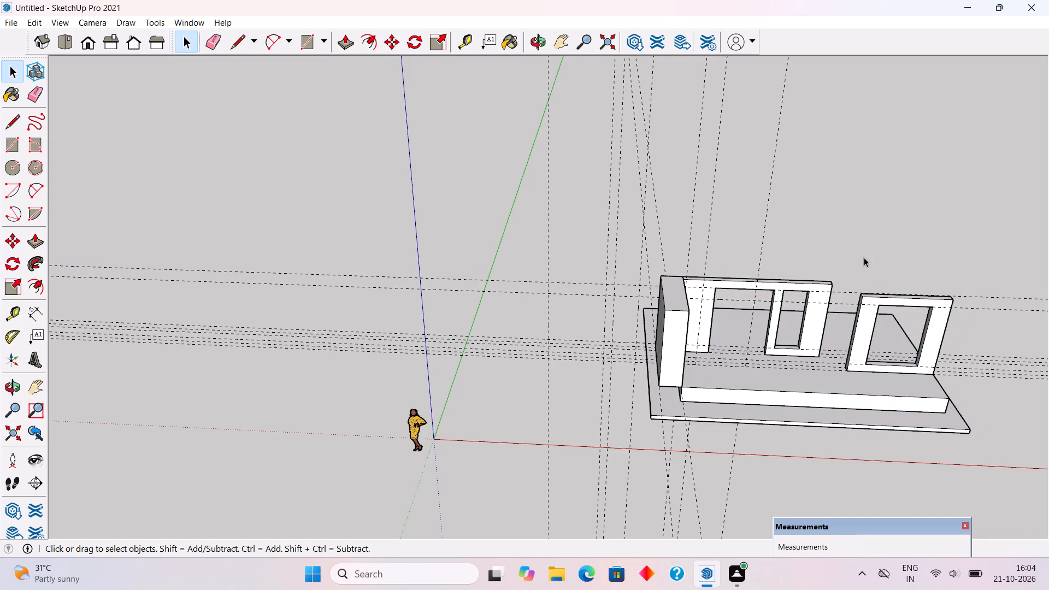
Move the tall block 20' along the red axis to line up with the moved walls and plinth.
click(674, 346)
key(m)
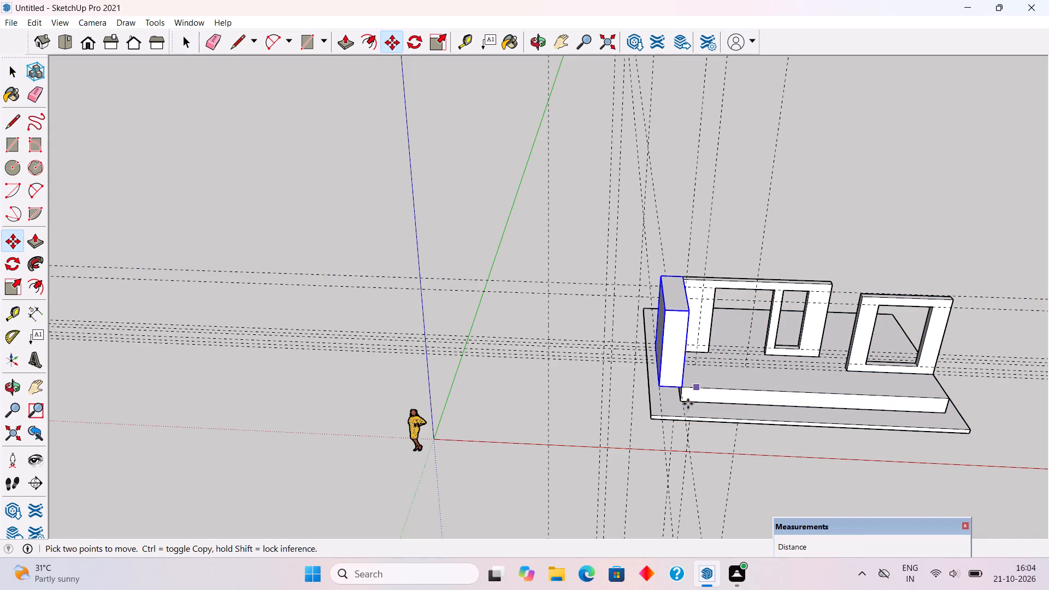
click(686, 390)
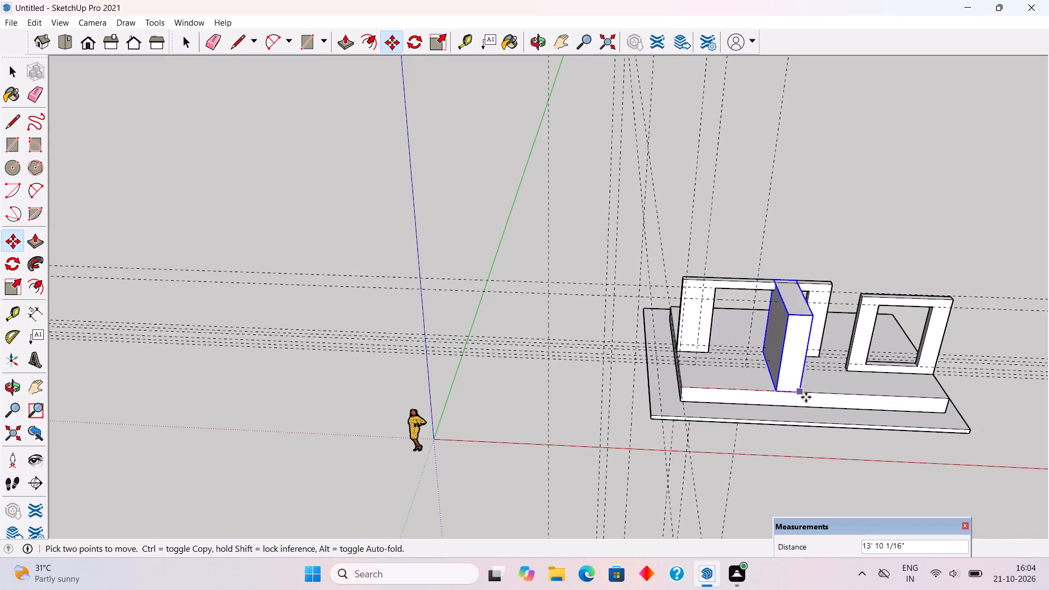
text(20')
key(Return)
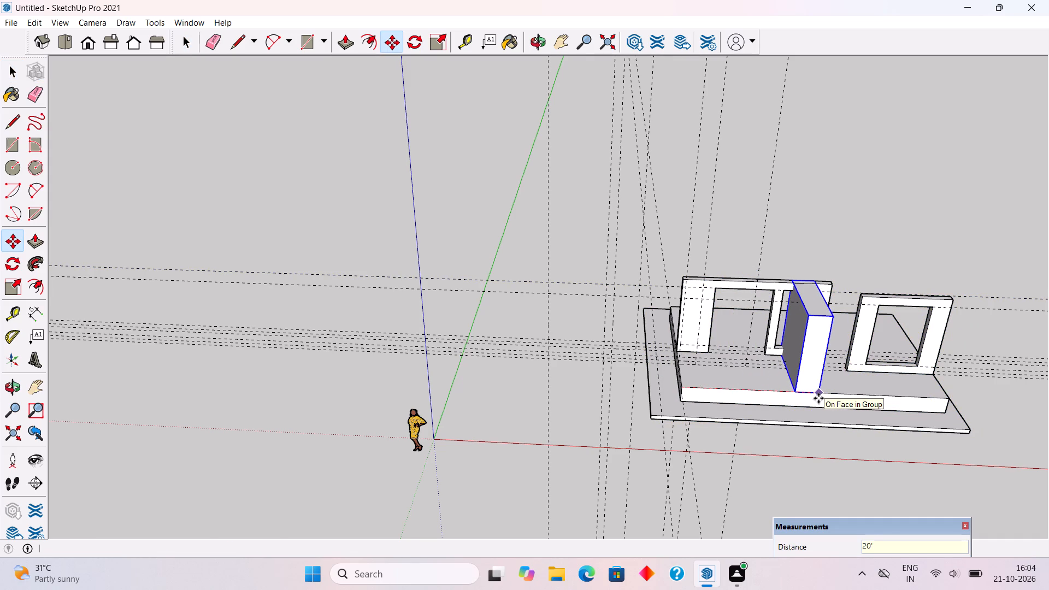
key(space)
click(816, 223)
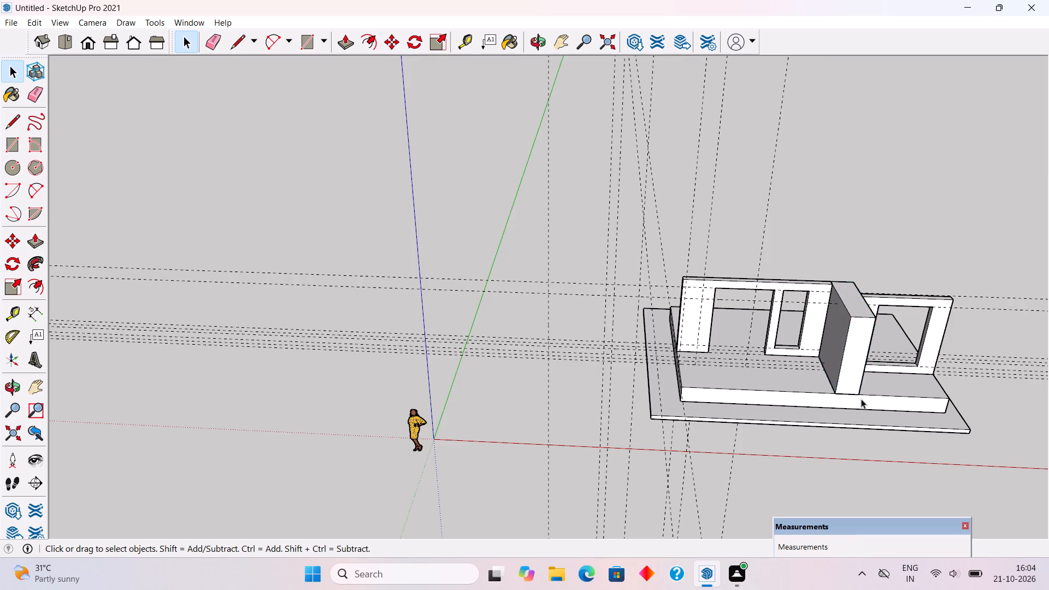
Delete all guides from the model.
middle_drag(842, 343, 931, 201)
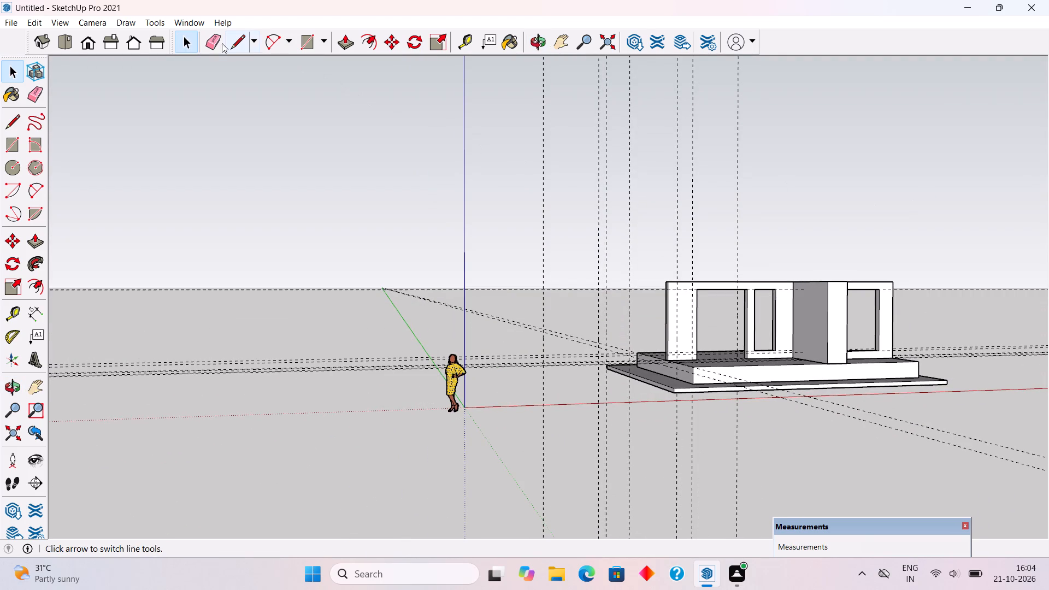
click(37, 22)
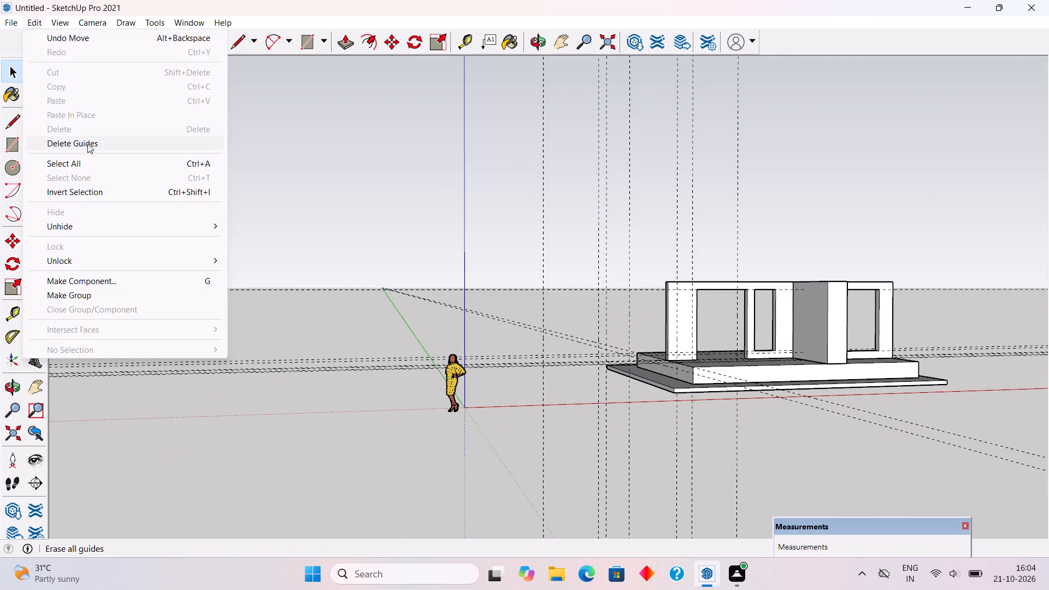
click(87, 144)
Extend the base slab by pulling its short end face nearest the origin out 20', and leave its editing.
middle_drag(881, 343, 751, 429)
scroll(751, 429, down, 2)
scroll(751, 429, up, 1)
scroll(693, 320, down, 5)
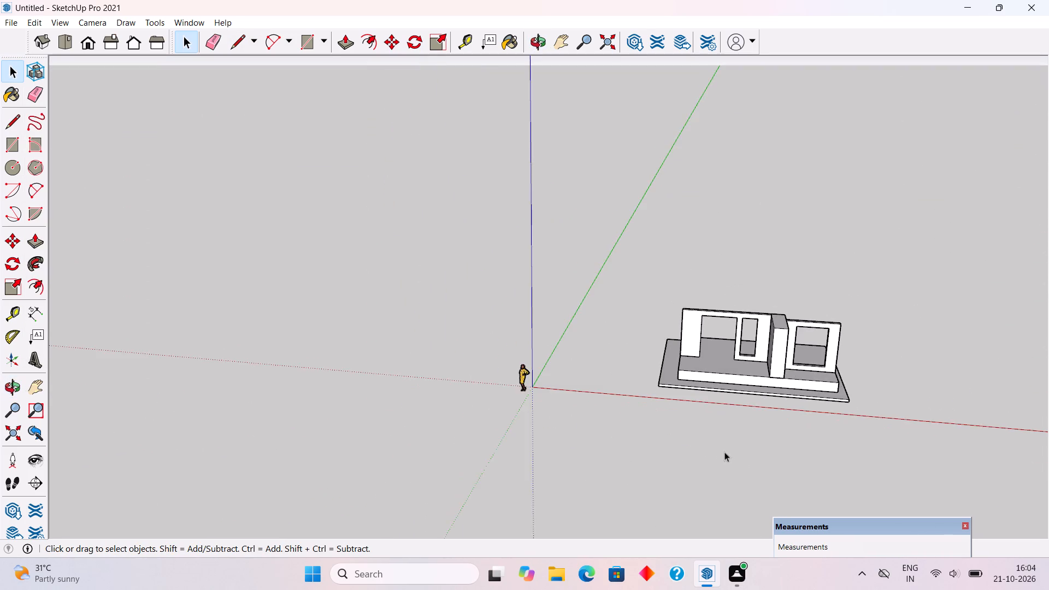
scroll(732, 464, up, 3)
scroll(1048, 416, up, 8)
middle_drag(792, 421, 932, 453)
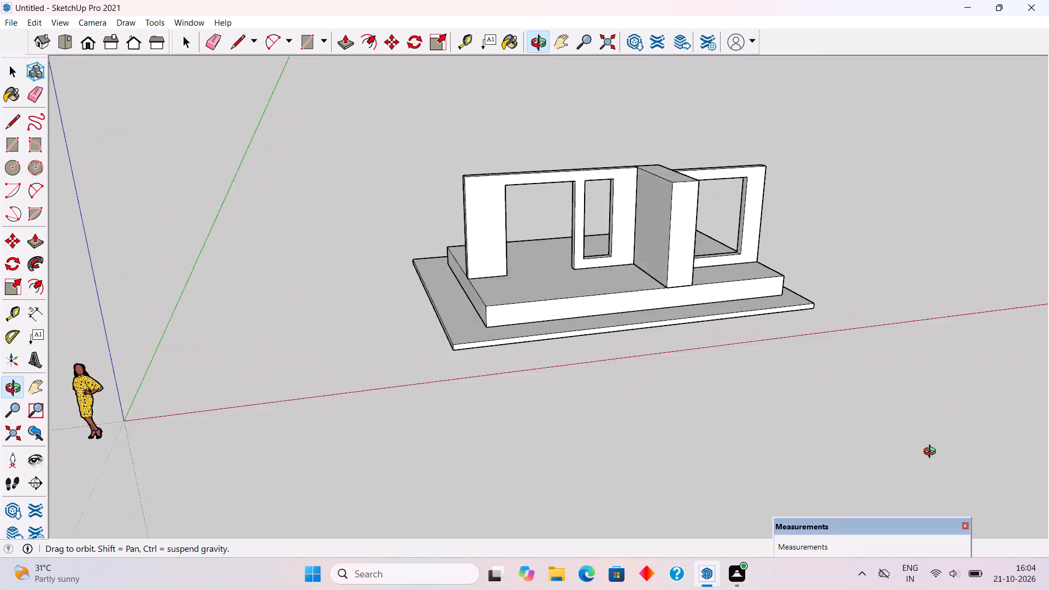
middle_drag(932, 453, 926, 489)
scroll(411, 252, up, 5)
middle_drag(480, 408, 539, 357)
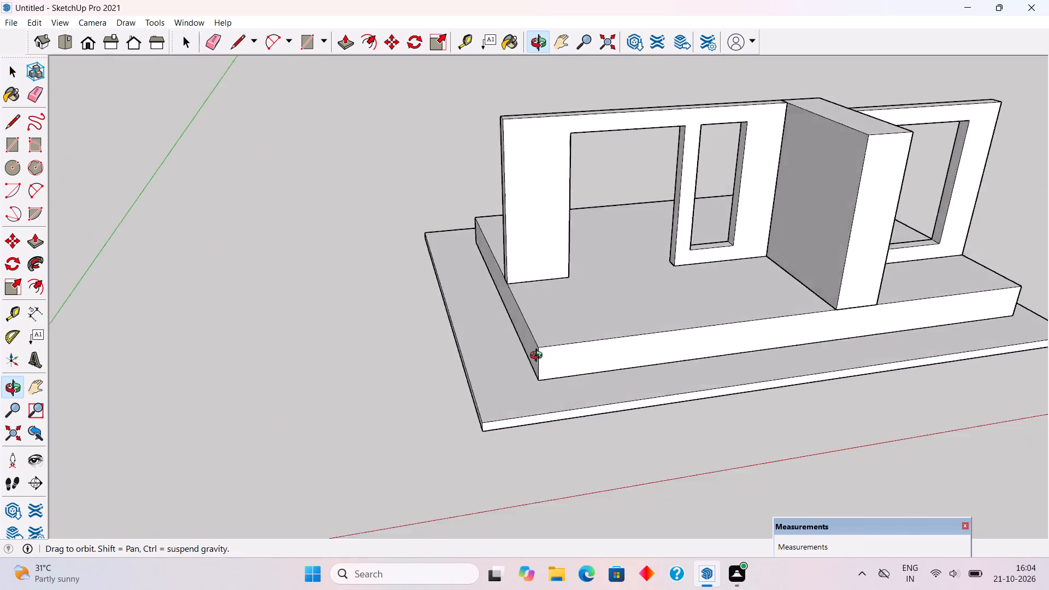
middle_drag(539, 357, 728, 303)
scroll(670, 350, up, 3)
triple_click(669, 350)
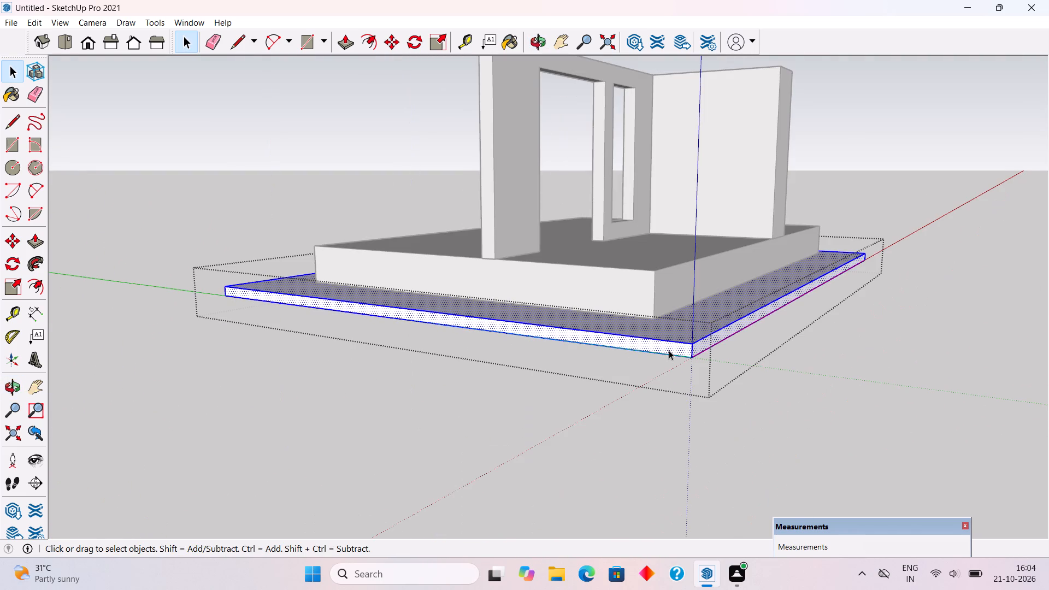
key(p)
click(671, 347)
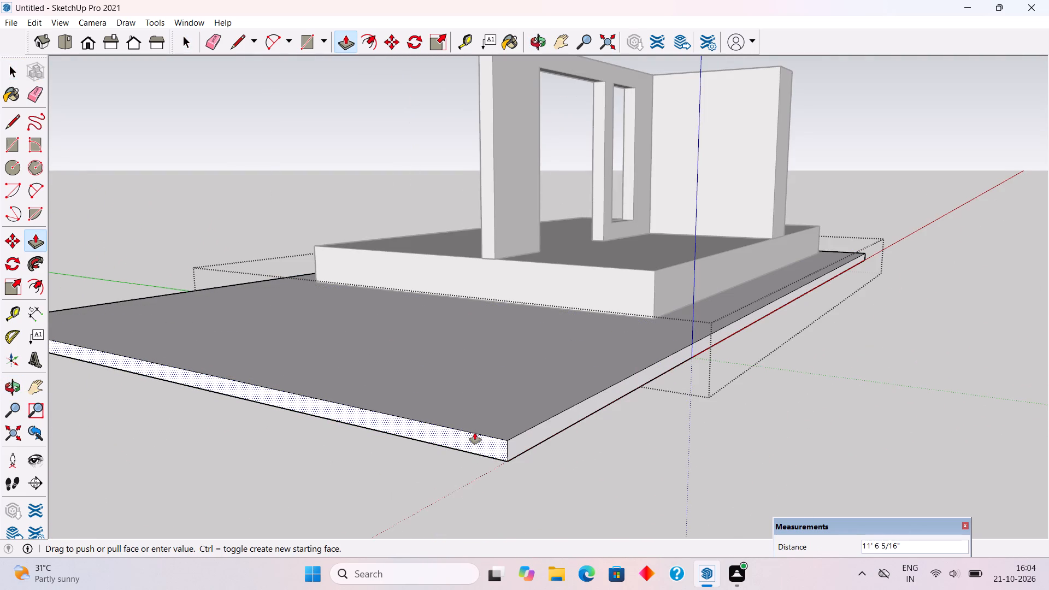
text(20')
key(Return)
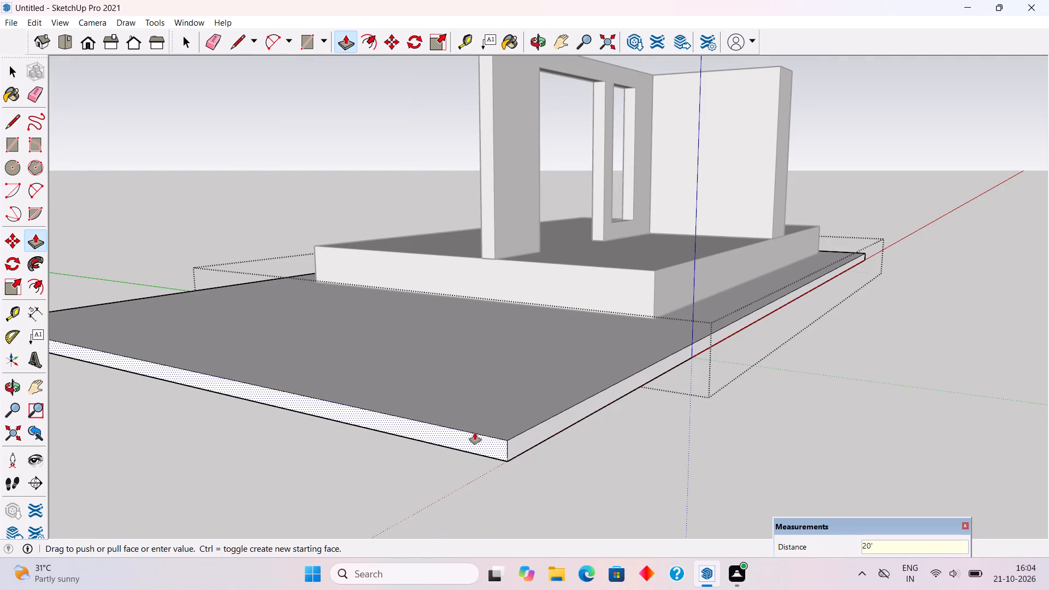
key(space)
scroll(475, 433, down, 5)
scroll(756, 310, down, 5)
click(773, 367)
Extend the plinth by pulling its short end face on the same side out 20', and leave its editing.
middle_drag(708, 324, 619, 393)
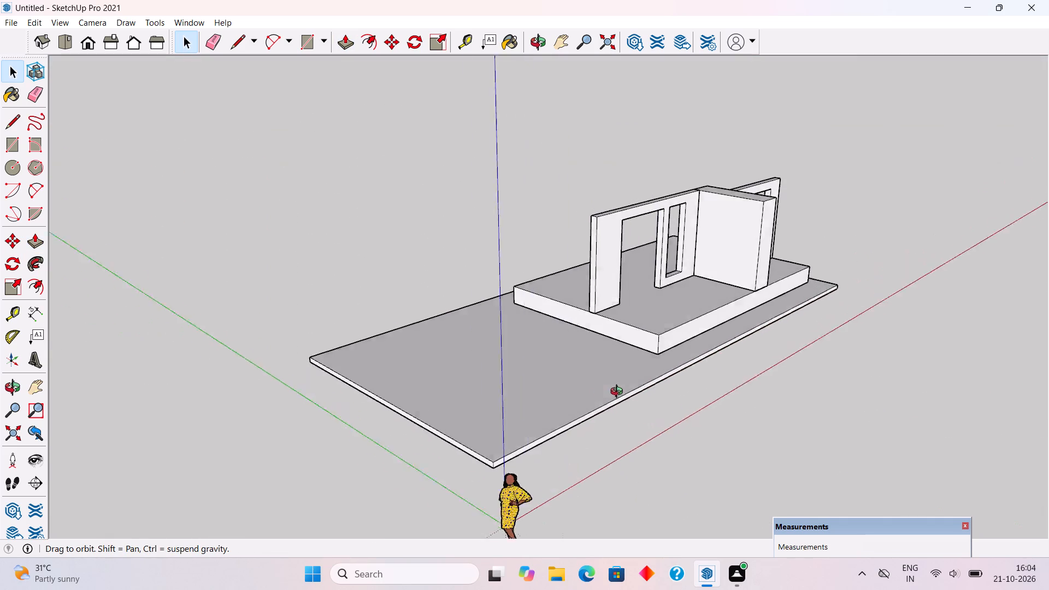
middle_drag(619, 393, 576, 455)
scroll(583, 364, up, 5)
triple_click(616, 351)
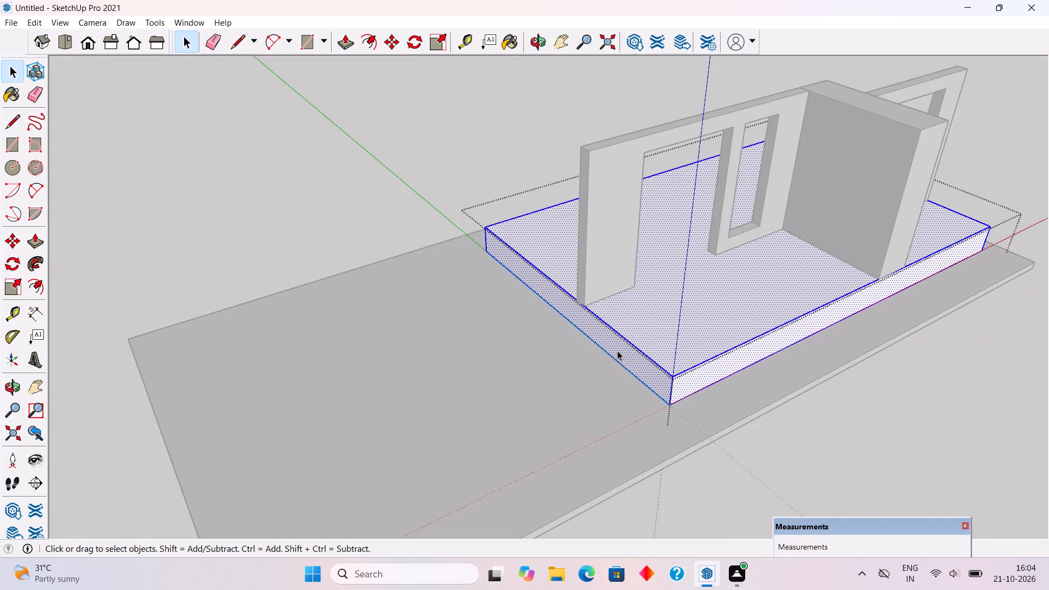
key(p)
click(617, 351)
text(20')
key(Return)
key(space)
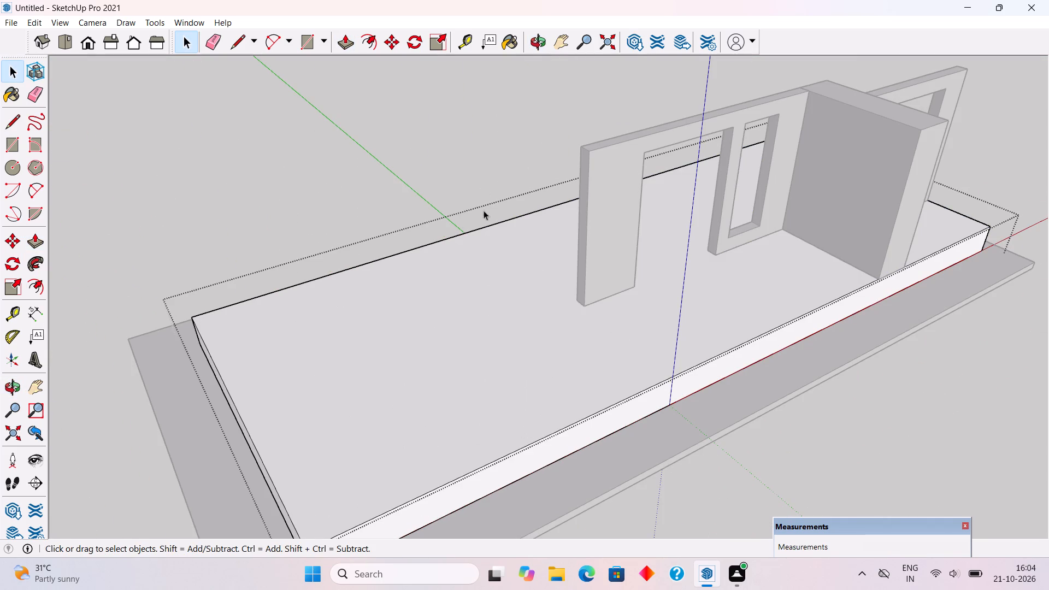
click(480, 154)
Examine the extended slab and plinth with the walls and block from several angles.
scroll(627, 477, down, 4)
middle_drag(577, 378, 414, 296)
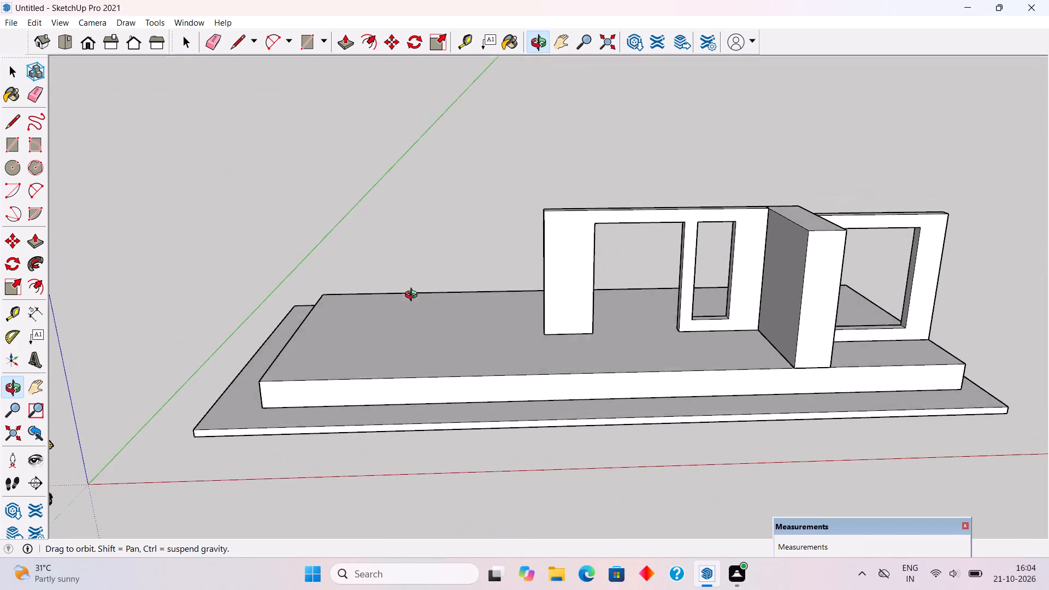
middle_drag(414, 296, 500, 309)
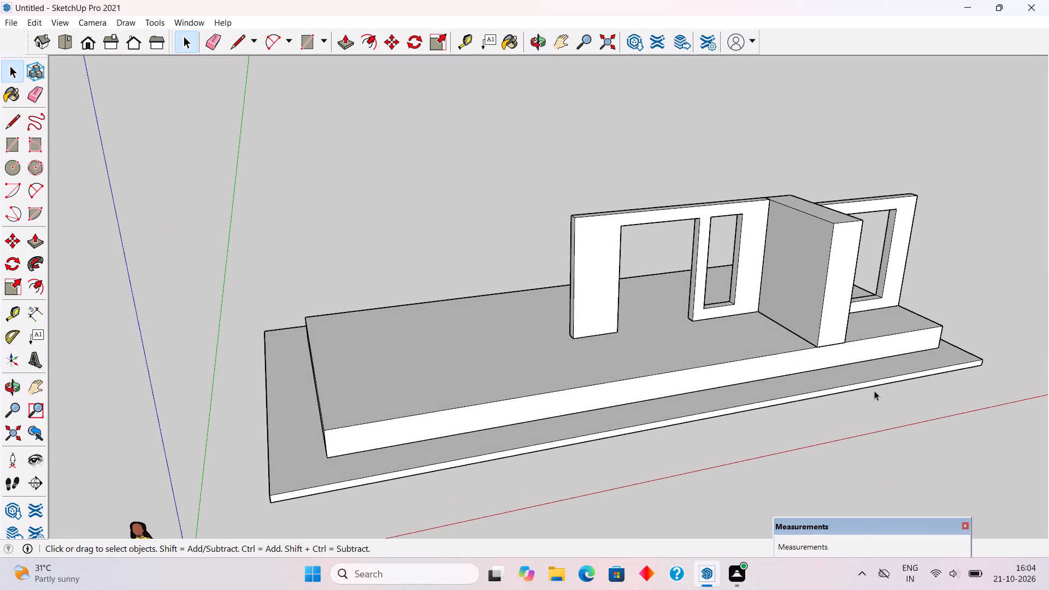
scroll(899, 342, up, 7)
middle_drag(862, 321, 727, 305)
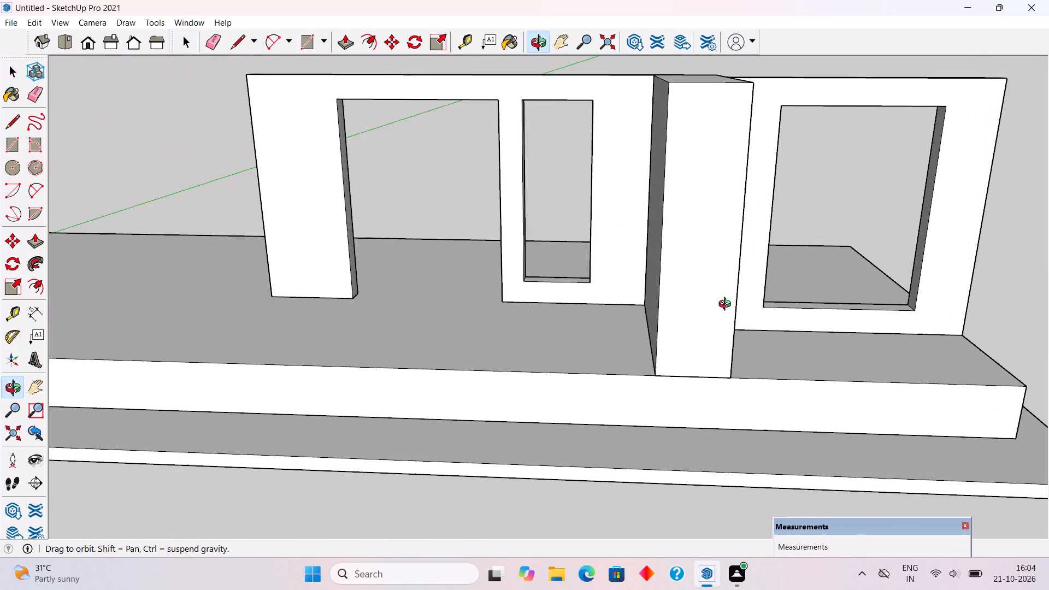
middle_drag(727, 305, 723, 285)
scroll(723, 285, down, 11)
middle_drag(703, 337, 765, 293)
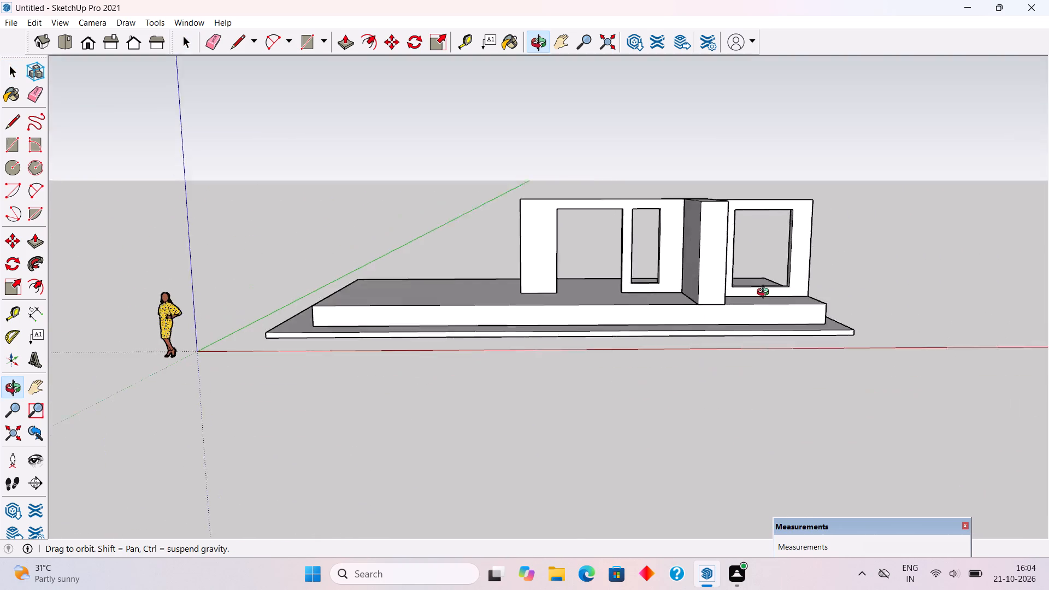
middle_drag(765, 293, 746, 255)
scroll(786, 355, up, 1)
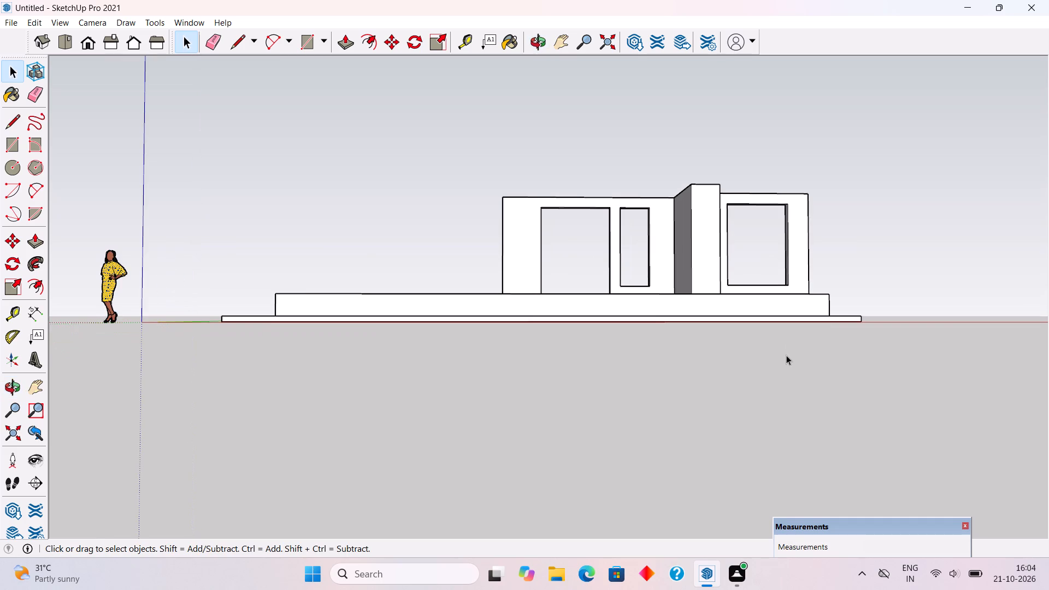
middle_drag(641, 308, 704, 461)
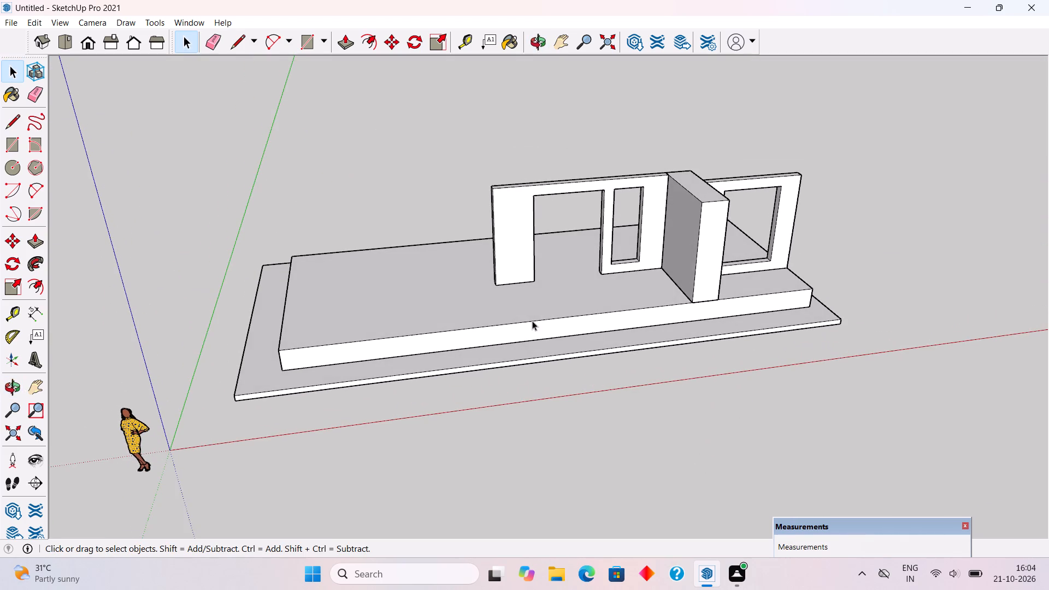
scroll(419, 249, up, 4)
scroll(419, 249, down, 2)
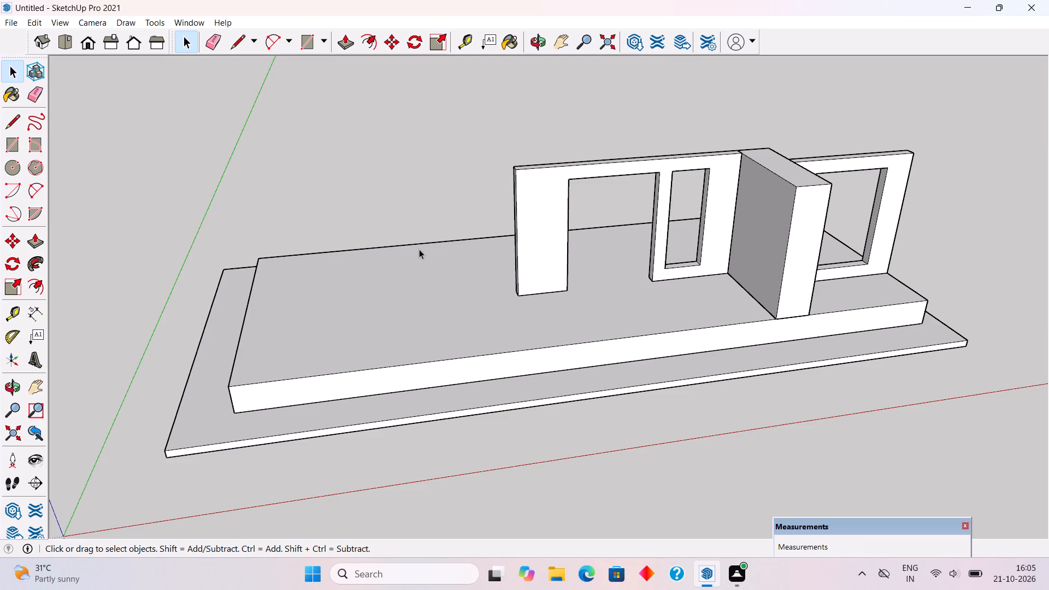
middle_drag(419, 249, 645, 299)
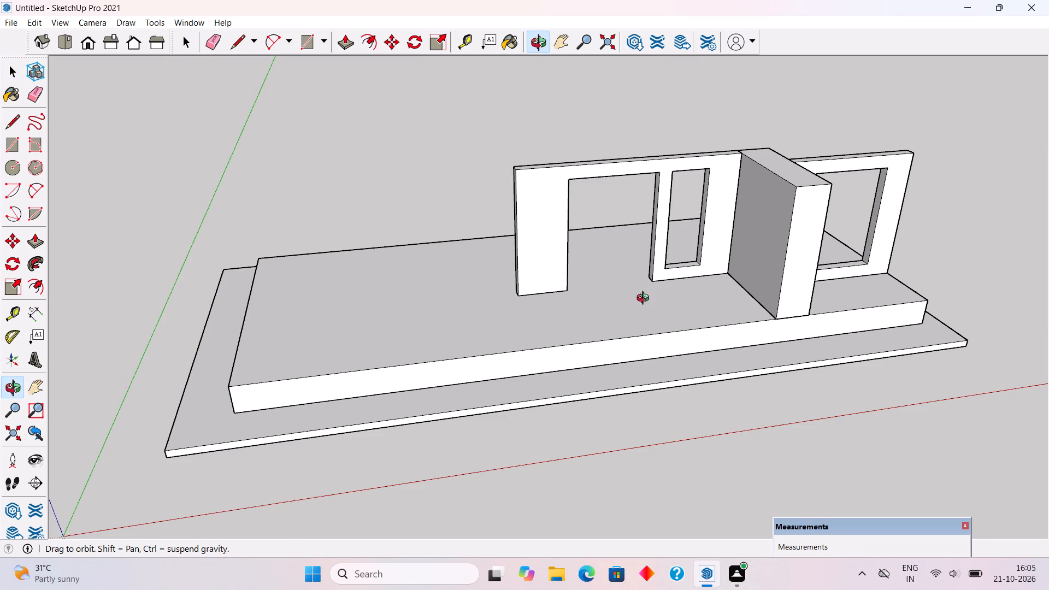
middle_drag(645, 299, 727, 303)
middle_drag(711, 259, 599, 244)
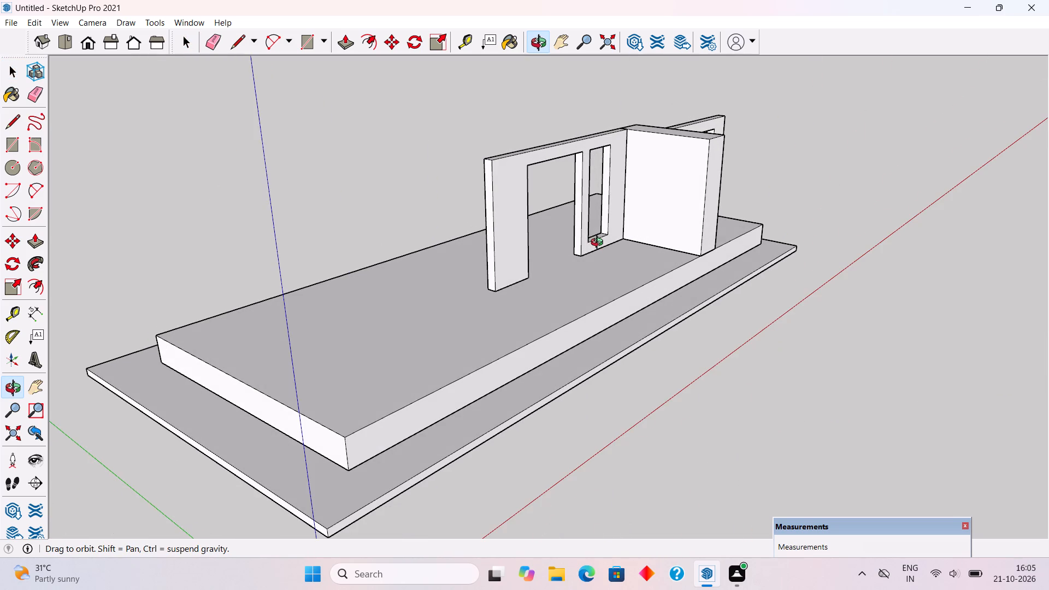
middle_drag(599, 244, 356, 213)
middle_drag(518, 214, 399, 173)
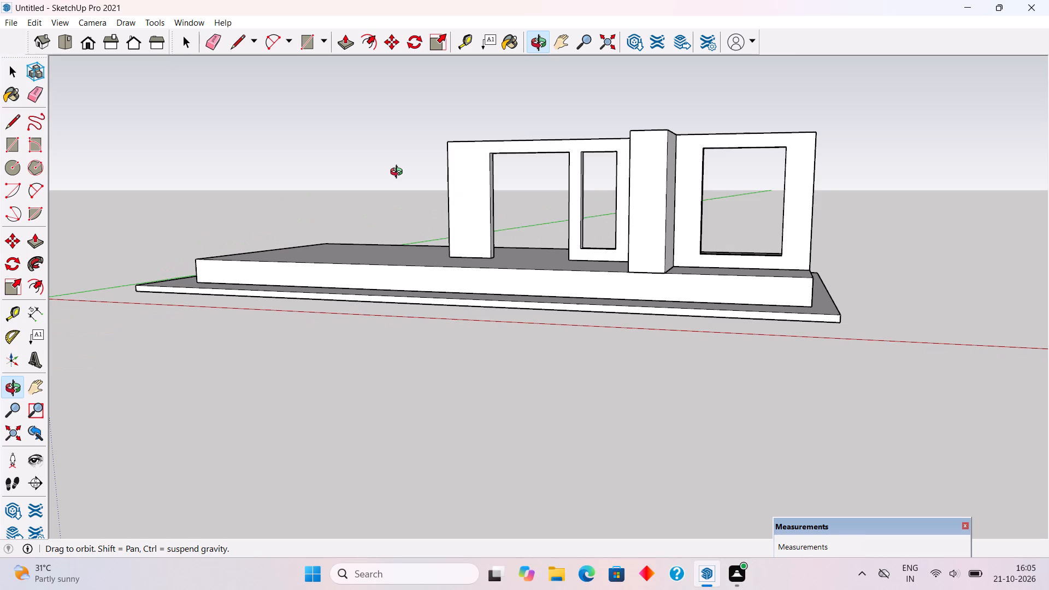
middle_drag(399, 173, 421, 187)
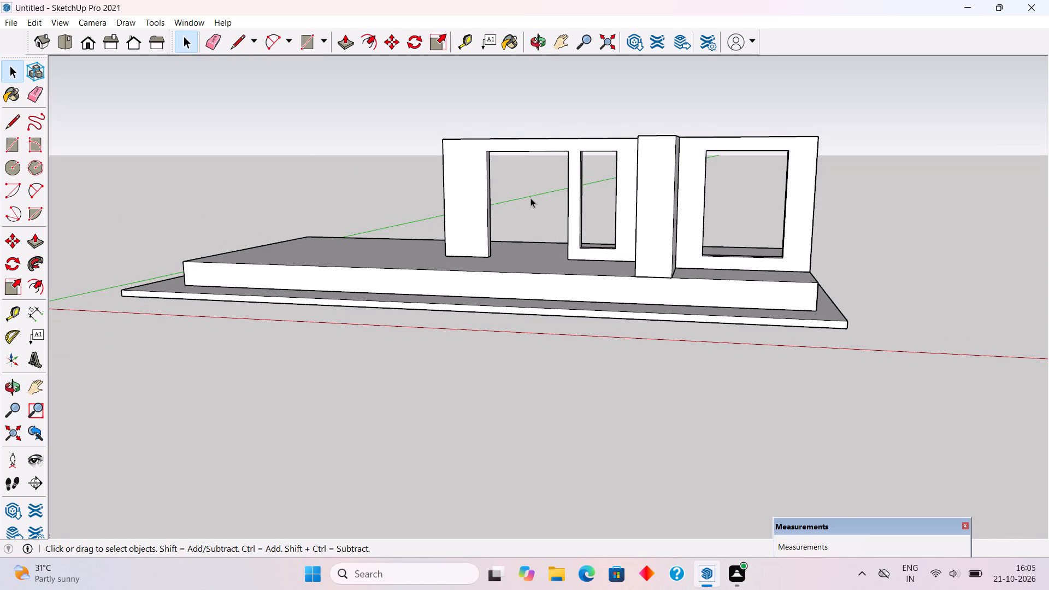
Push the block's long side face next to the doorway wall inward by 6".
middle_drag(531, 198, 728, 251)
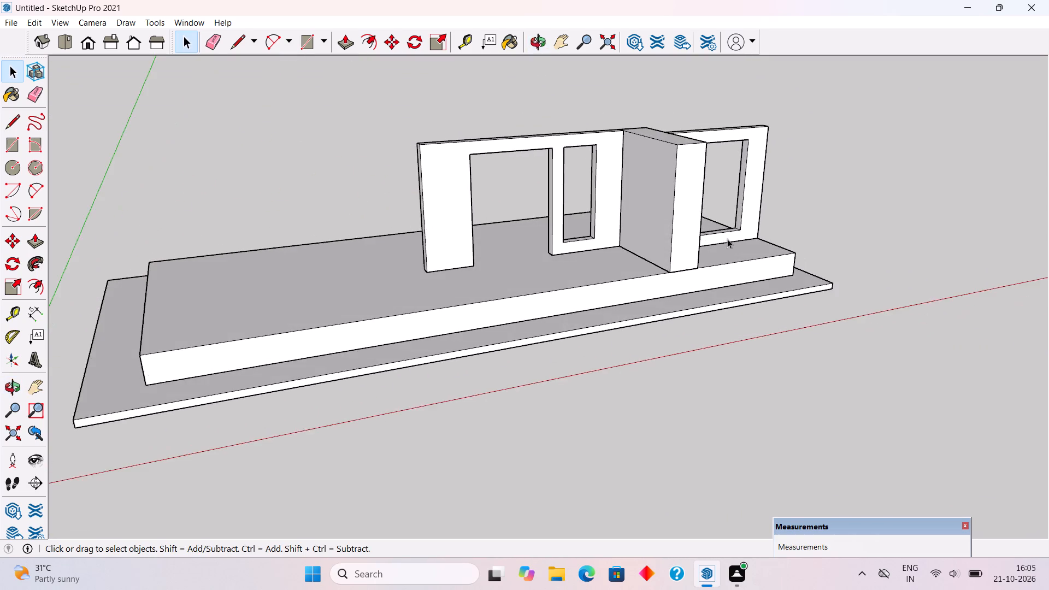
scroll(665, 225, up, 4)
triple_click(664, 223)
key(p)
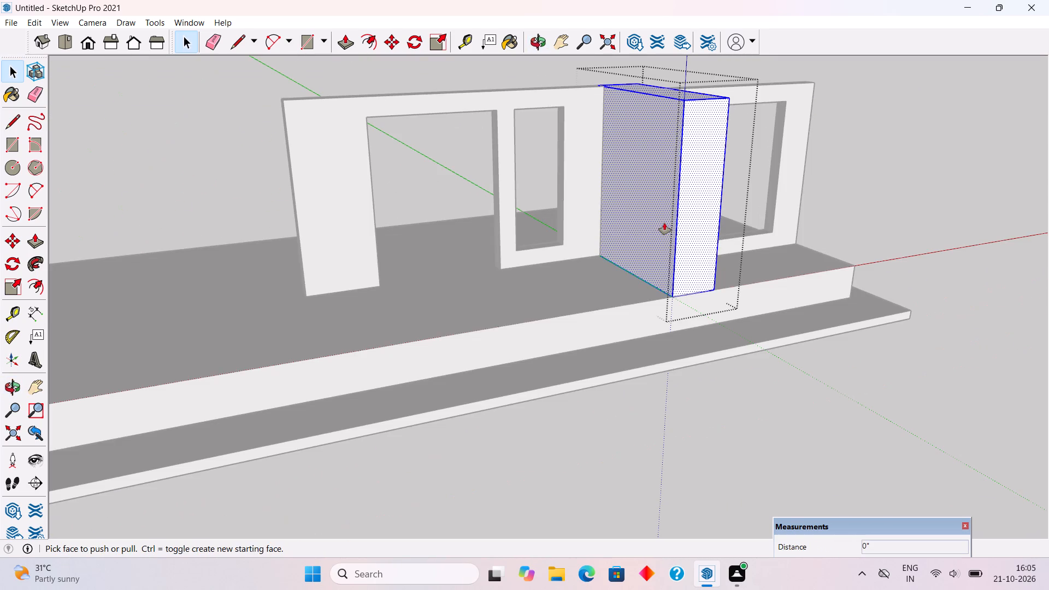
click(664, 223)
text(6")
key(Return)
key(space)
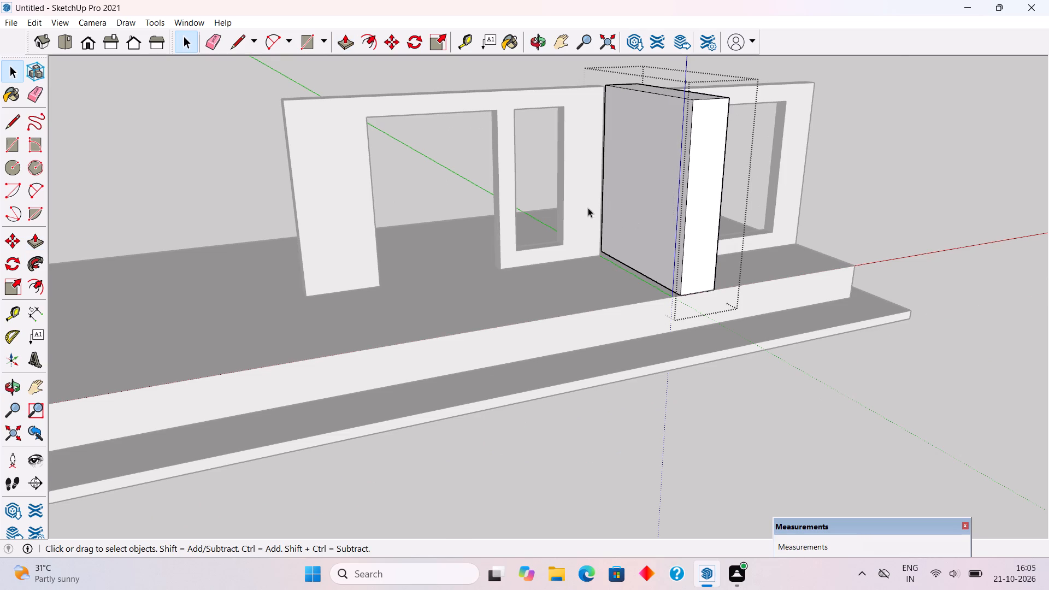
Move the doorway wall by its lower end corner so that it meets the block's side face again.
scroll(567, 175, up, 3)
scroll(552, 151, down, 4)
scroll(508, 152, down, 4)
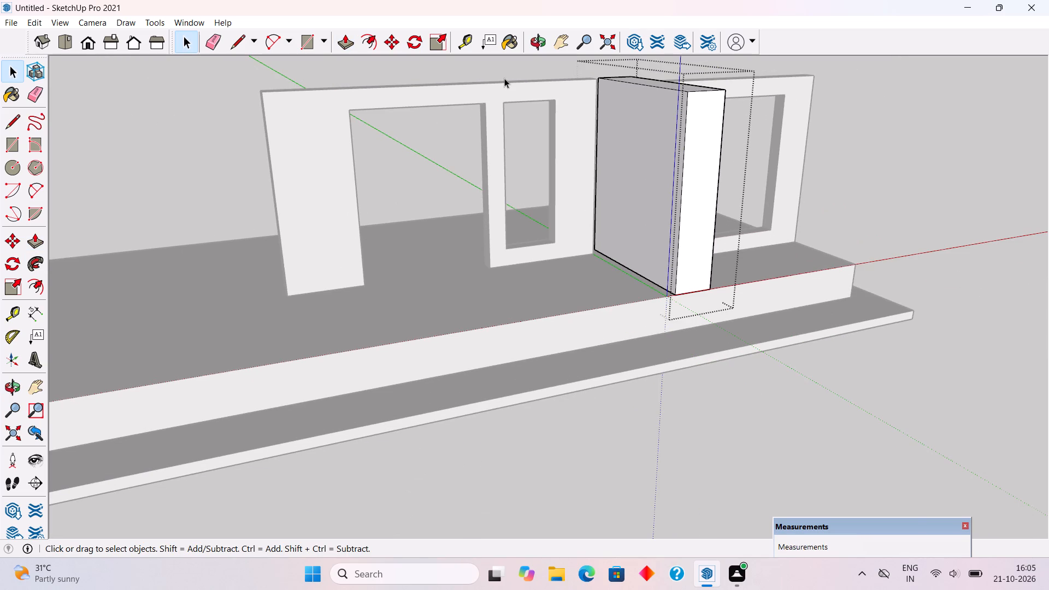
click(504, 78)
scroll(585, 173, up, 9)
click(558, 295)
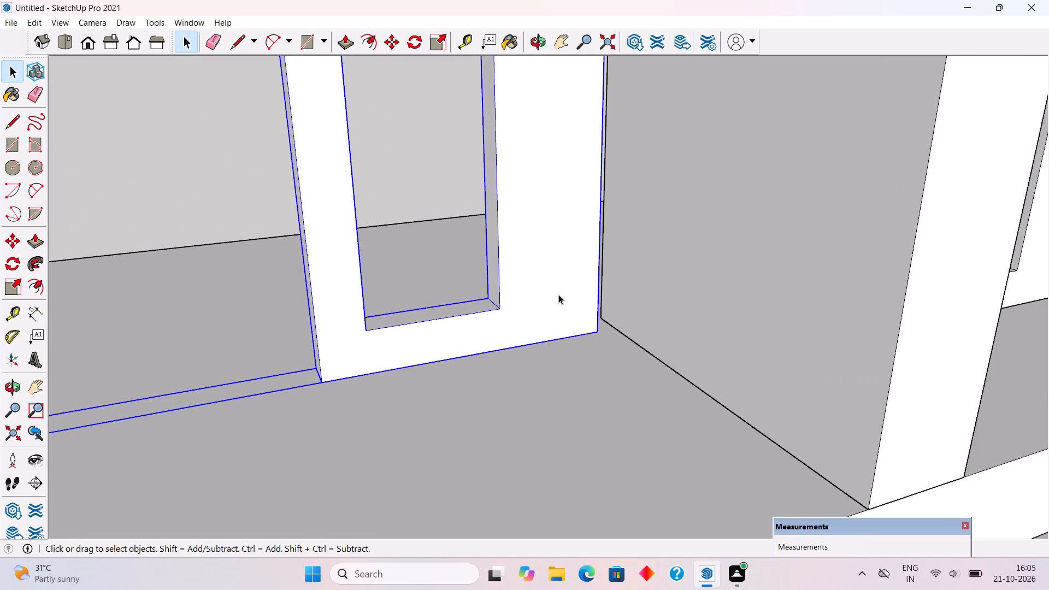
key(m)
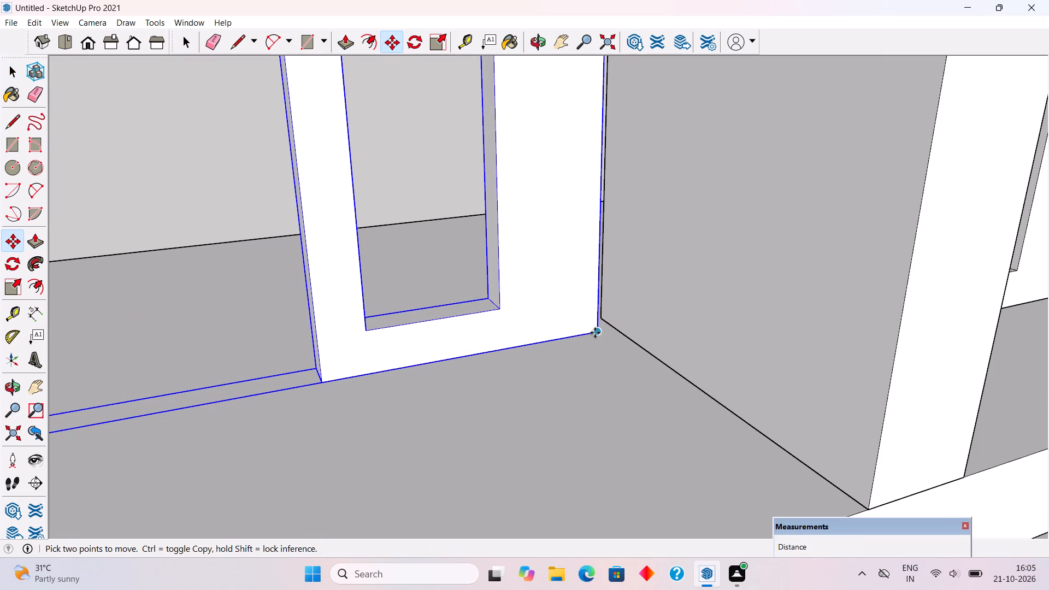
click(594, 333)
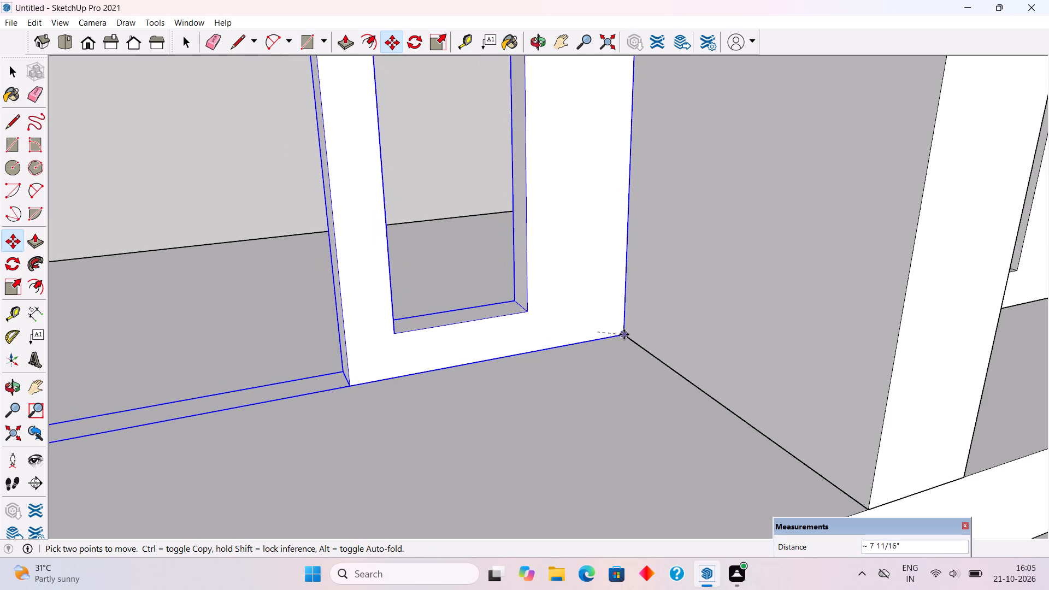
click(611, 329)
key(space)
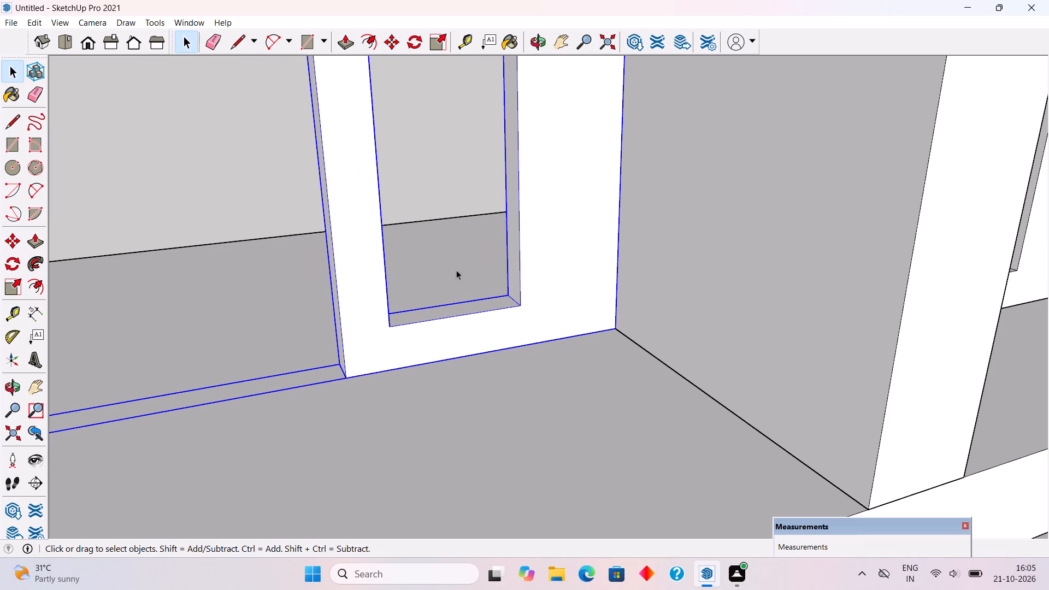
click(468, 149)
Examine the walls, block and plinth from a distance and from above.
scroll(475, 253, down, 14)
middle_drag(303, 309, 285, 310)
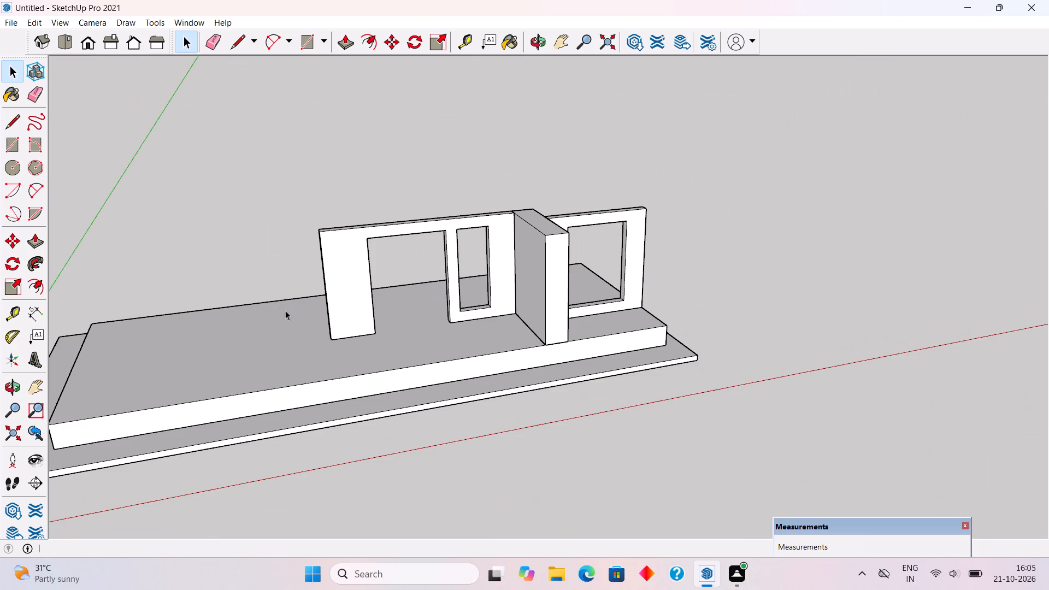
scroll(285, 311, down, 1)
scroll(328, 336, down, 1)
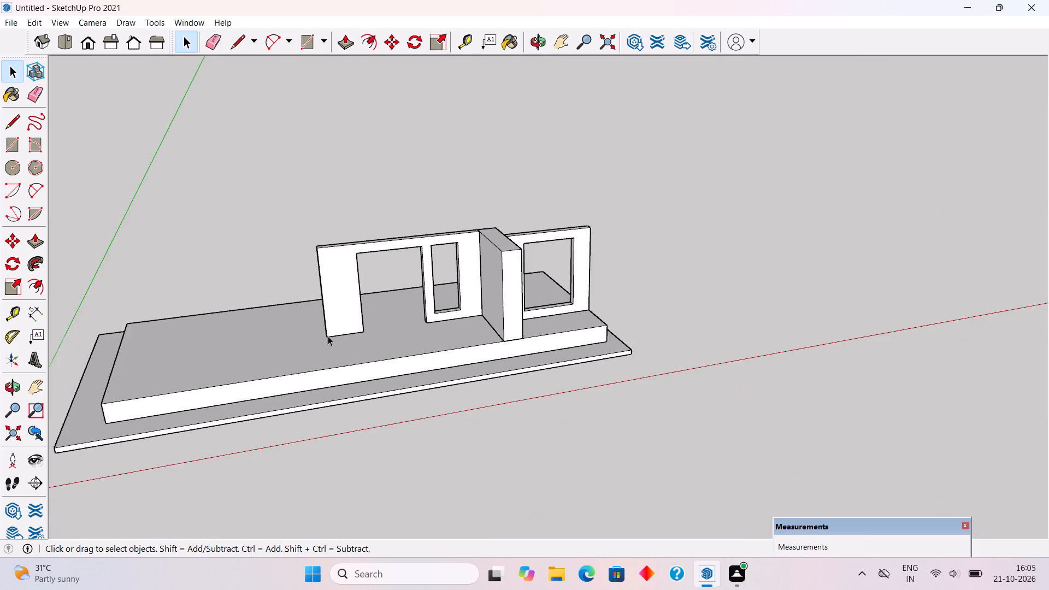
scroll(328, 336, down, 1)
scroll(220, 309, up, 4)
scroll(226, 291, down, 16)
middle_click(319, 222)
middle_drag(320, 223, 332, 337)
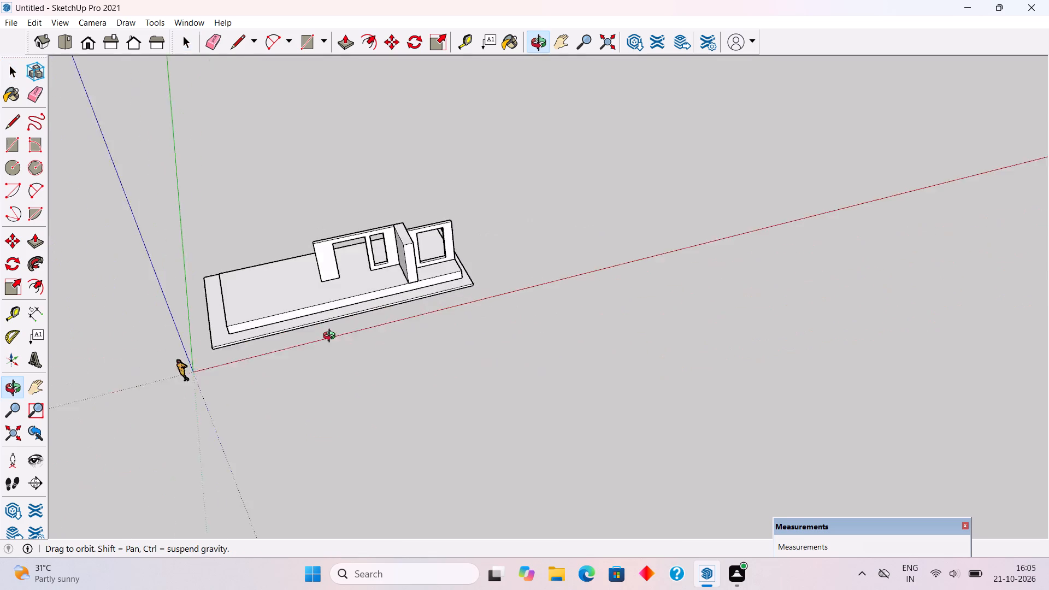
middle_drag(332, 337, 333, 343)
scroll(225, 346, up, 12)
middle_drag(350, 296, 348, 255)
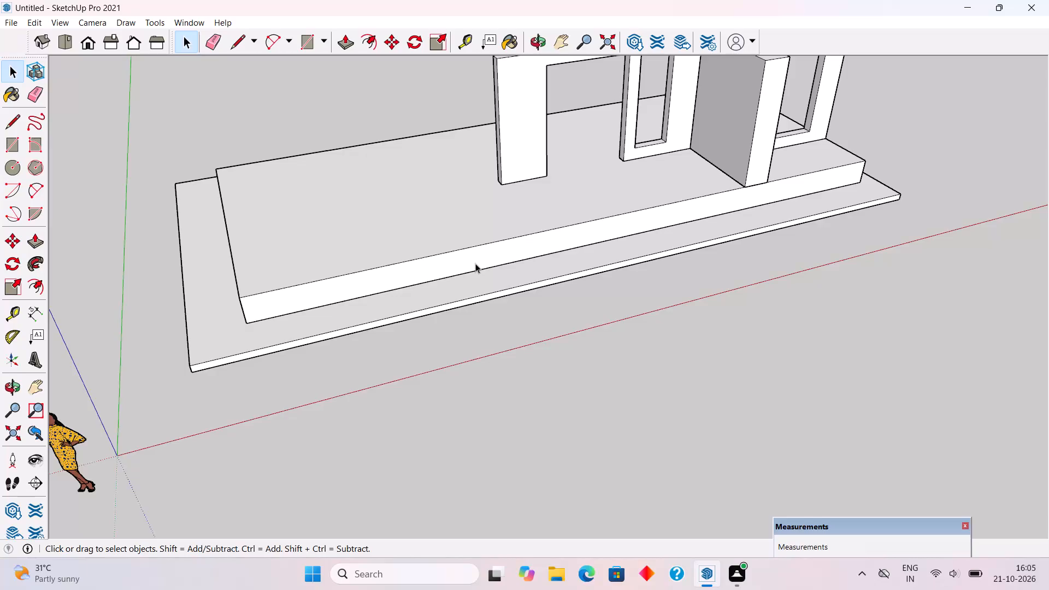
Move the large-window wall back about 3' 9" along the block's side to the block's rear corner.
middle_drag(534, 267, 314, 223)
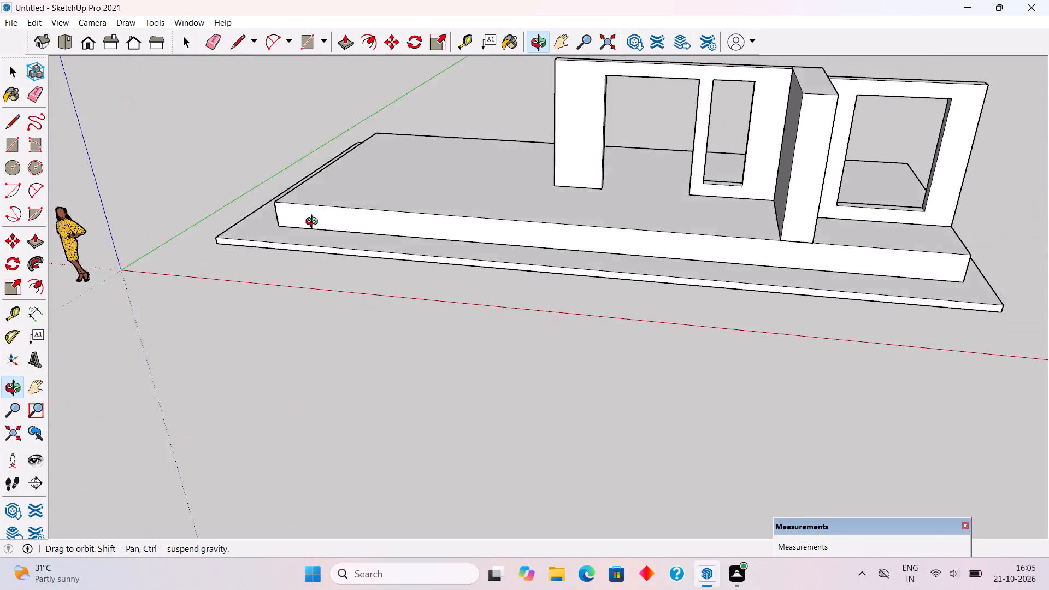
middle_drag(314, 223, 117, 198)
middle_drag(297, 381, 367, 438)
scroll(927, 271, up, 2)
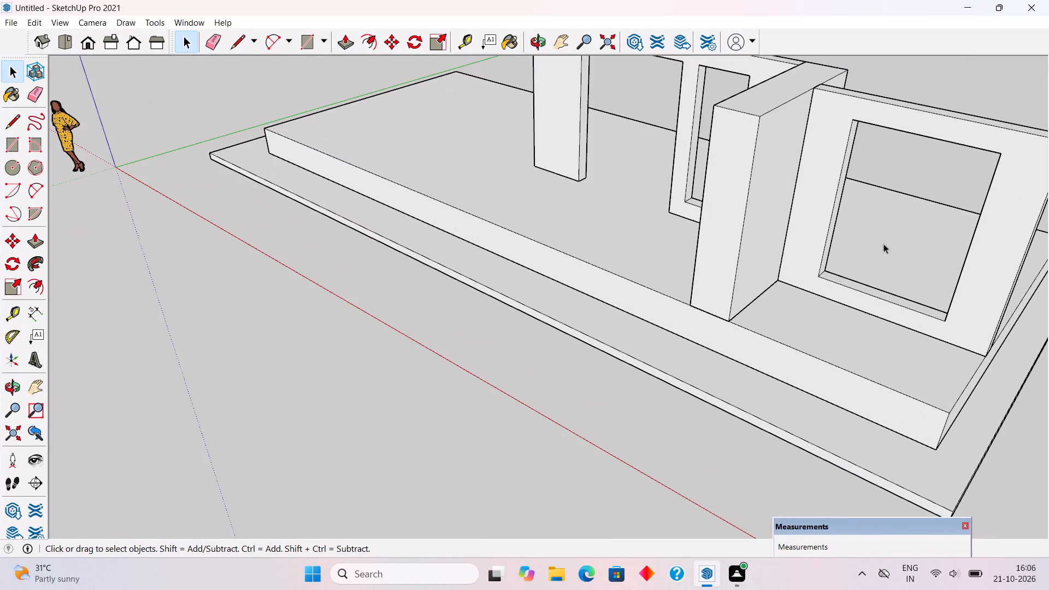
click(798, 267)
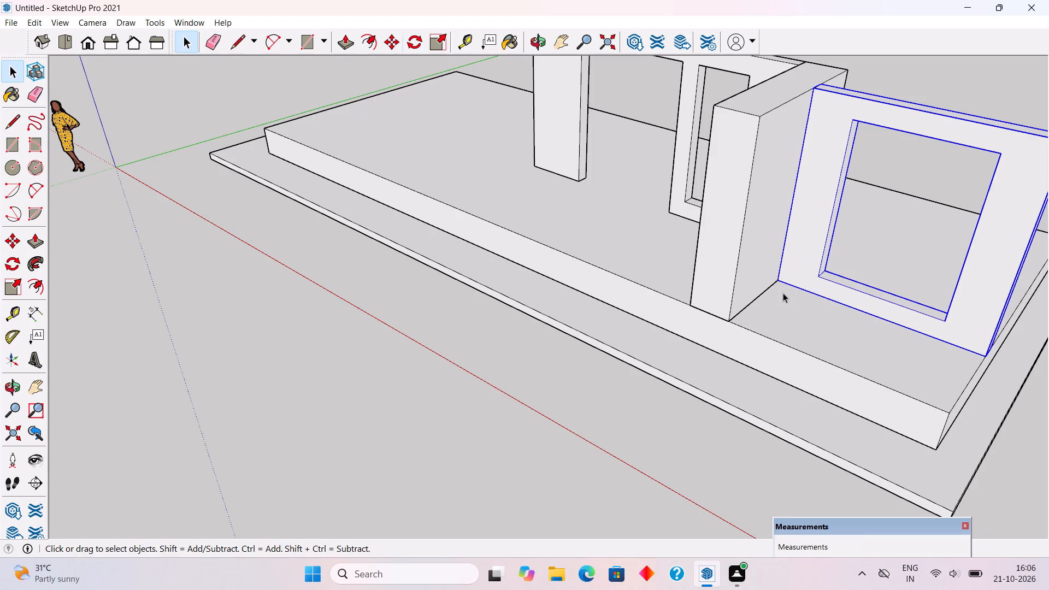
key(m)
click(782, 279)
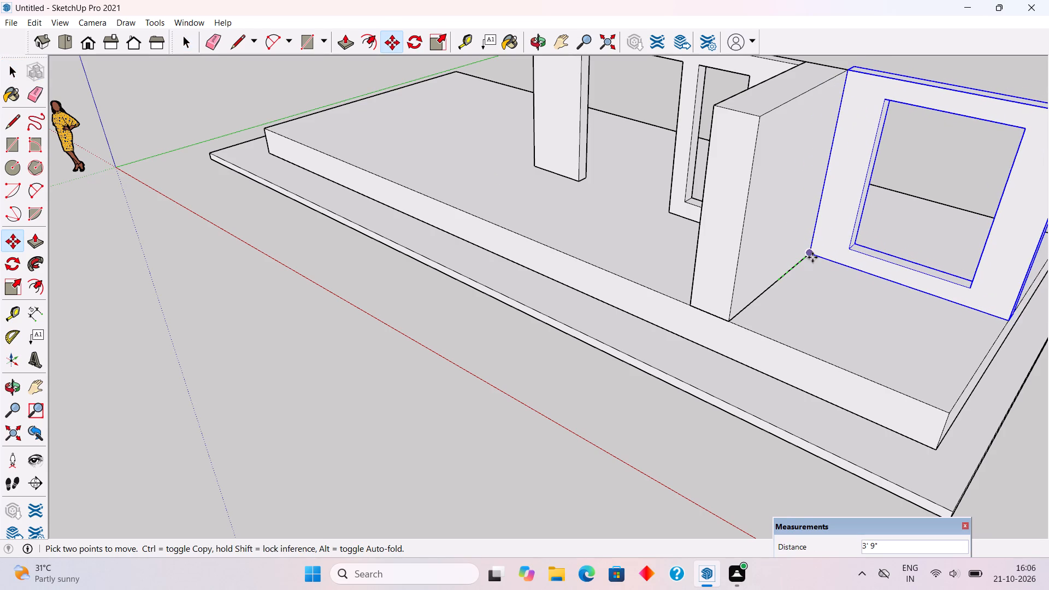
click(812, 257)
scroll(788, 407, down, 4)
middle_drag(563, 345, 810, 297)
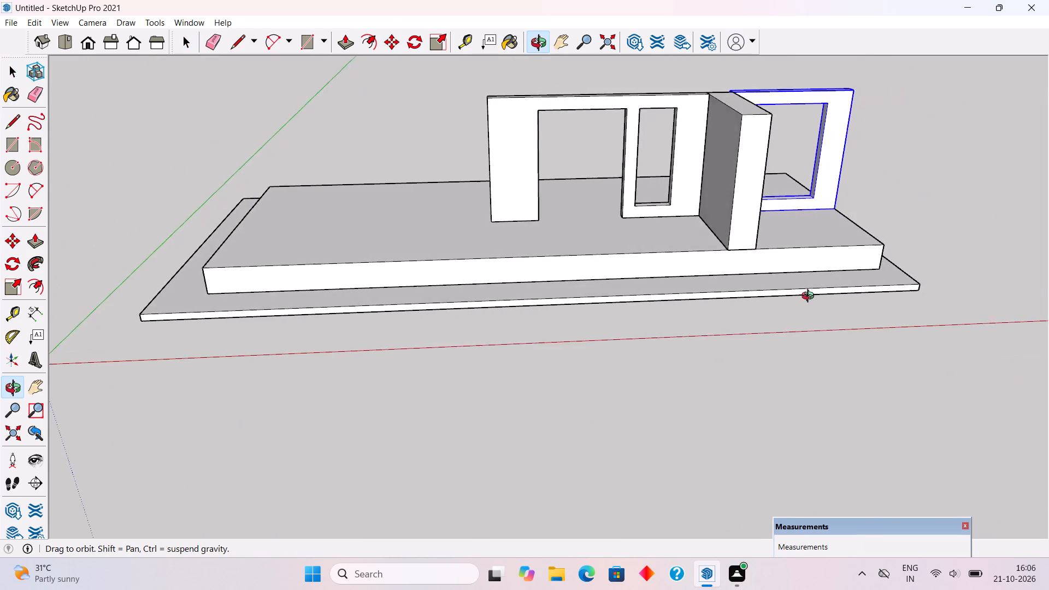
middle_drag(810, 297, 748, 215)
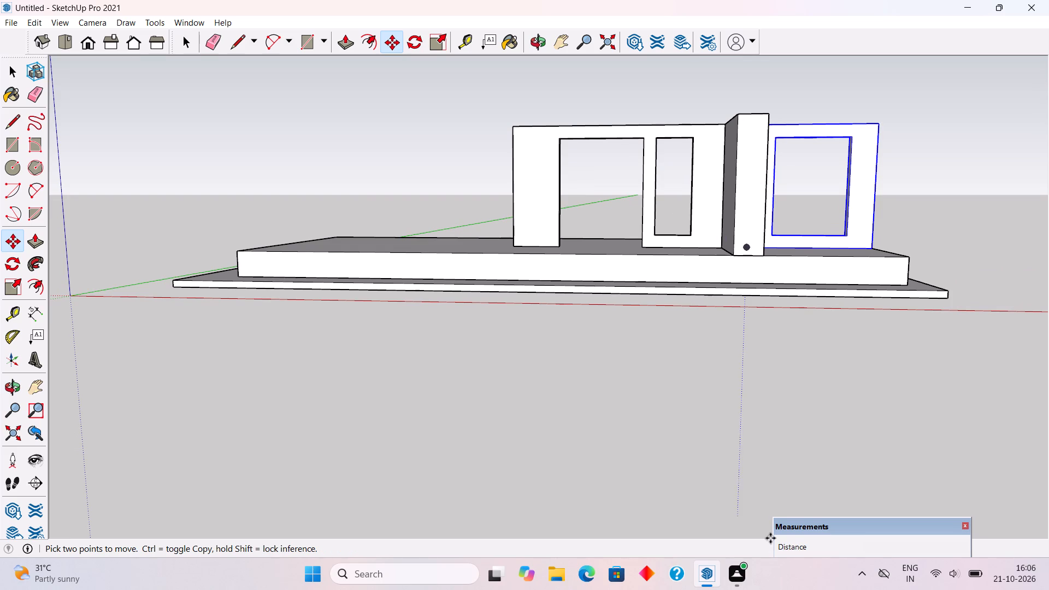
key(space)
click(703, 447)
Examine the repositioned window wall and the empty stretch of plinth from the front and from above.
middle_drag(484, 406, 445, 409)
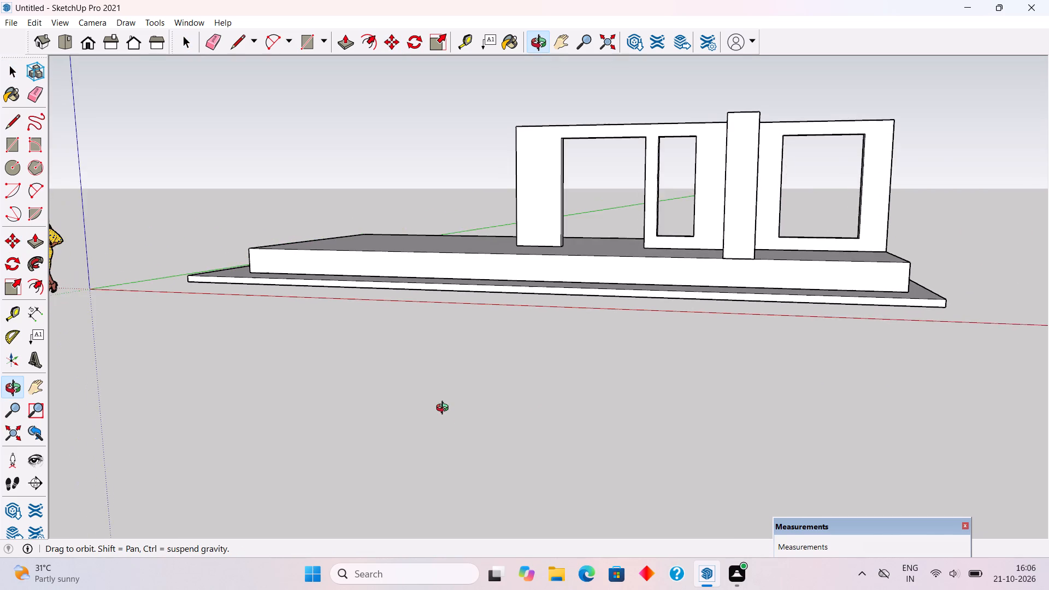
middle_drag(445, 409, 490, 425)
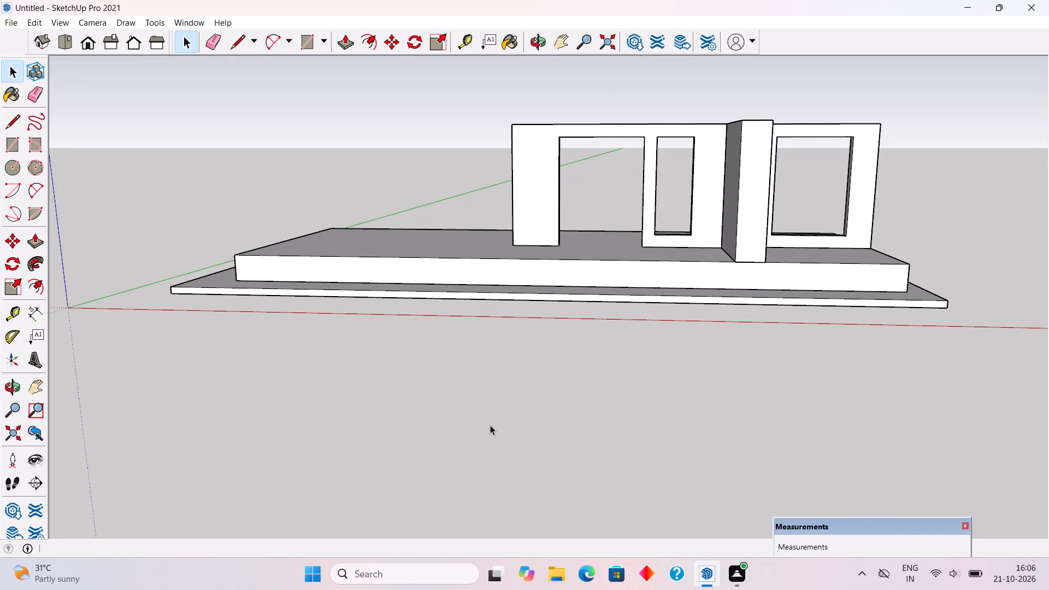
scroll(491, 443, down, 3)
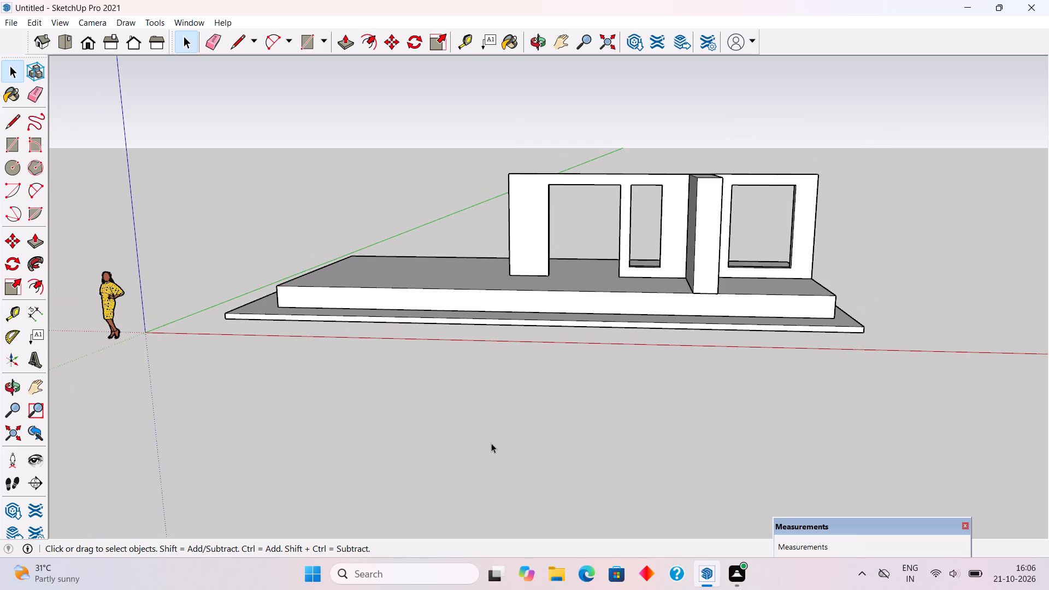
scroll(491, 443, down, 1)
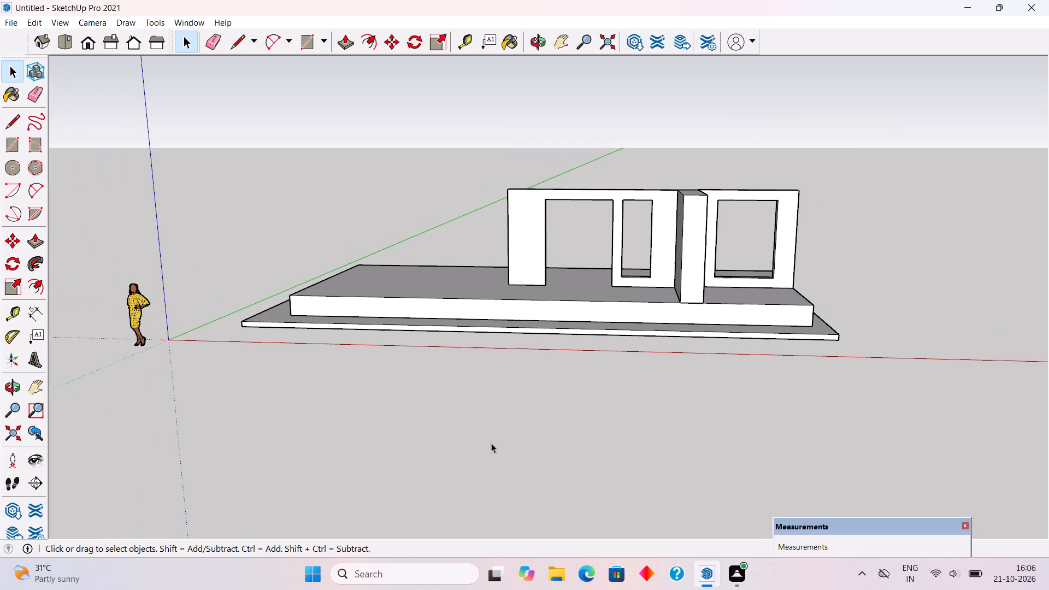
middle_drag(496, 448, 661, 555)
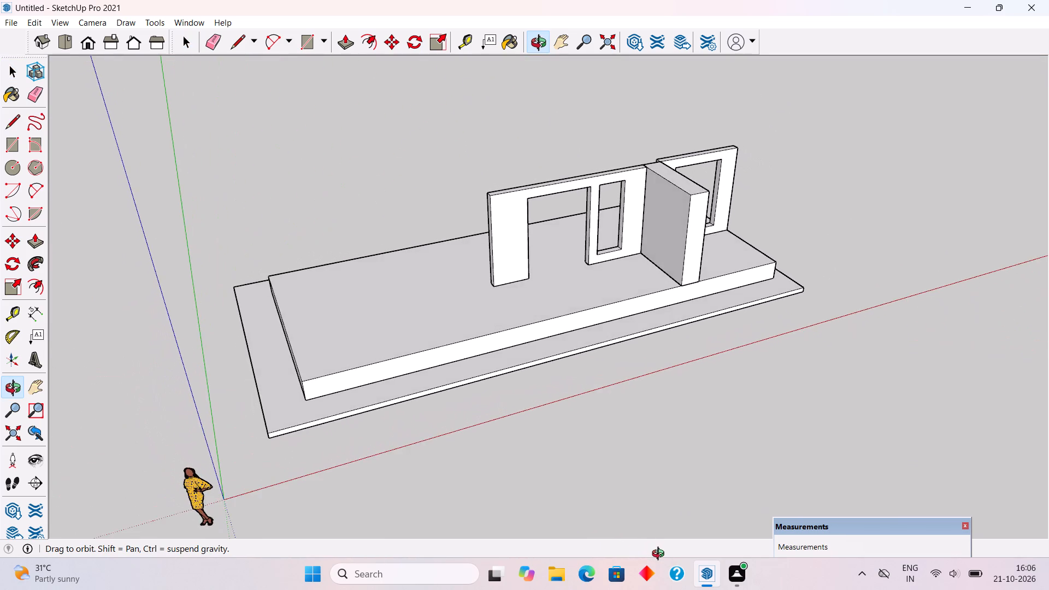
middle_drag(661, 555, 697, 562)
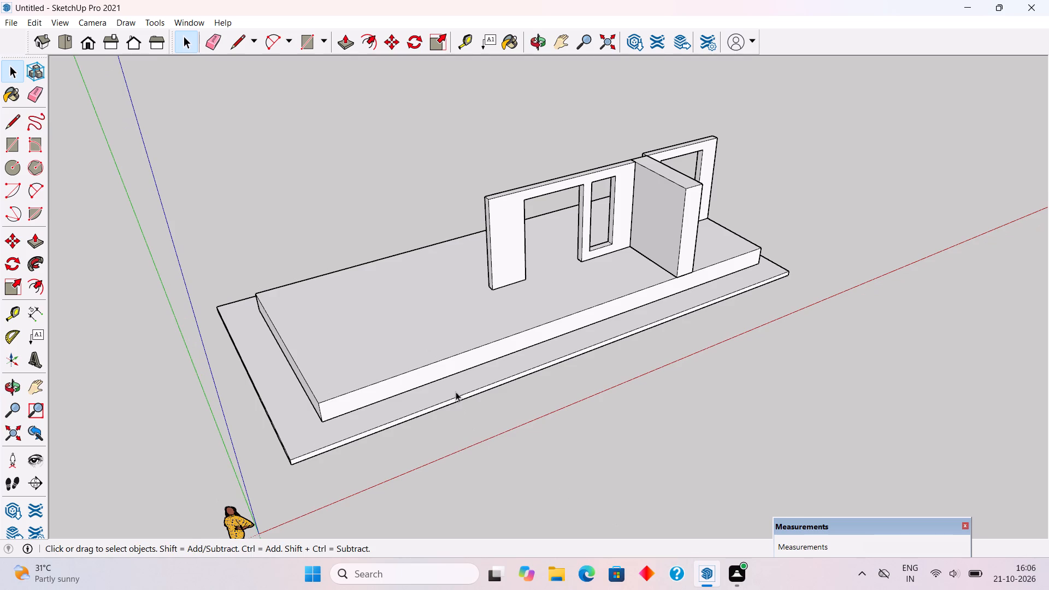
Extend the doorway wall by pulling its free end face 20' 6" to the plinth's end edge, and leave its editing.
scroll(456, 392, down, 4)
scroll(439, 338, up, 5)
scroll(502, 295, up, 3)
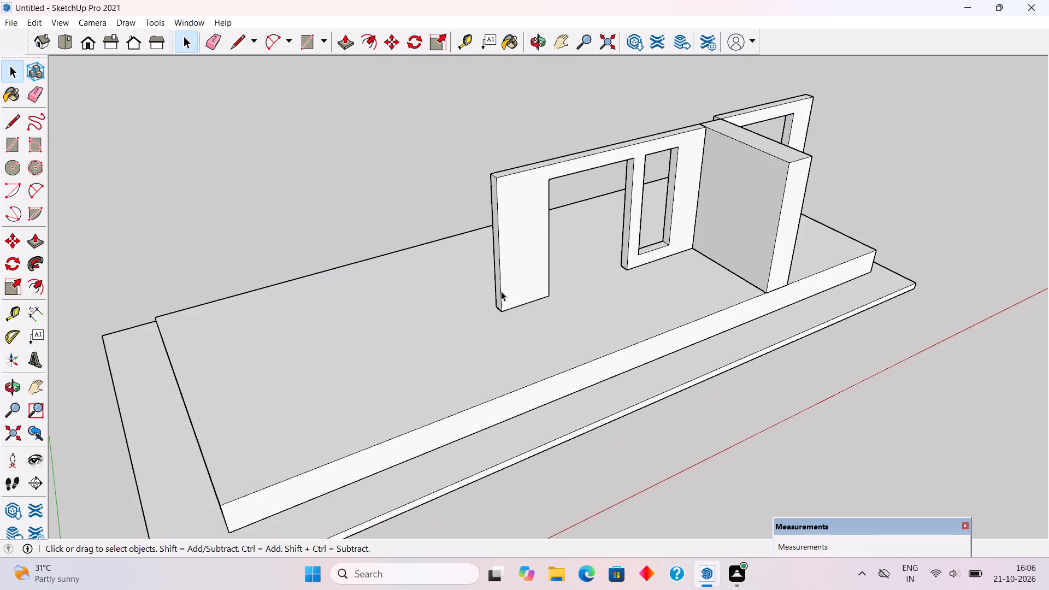
triple_click(501, 291)
key(p)
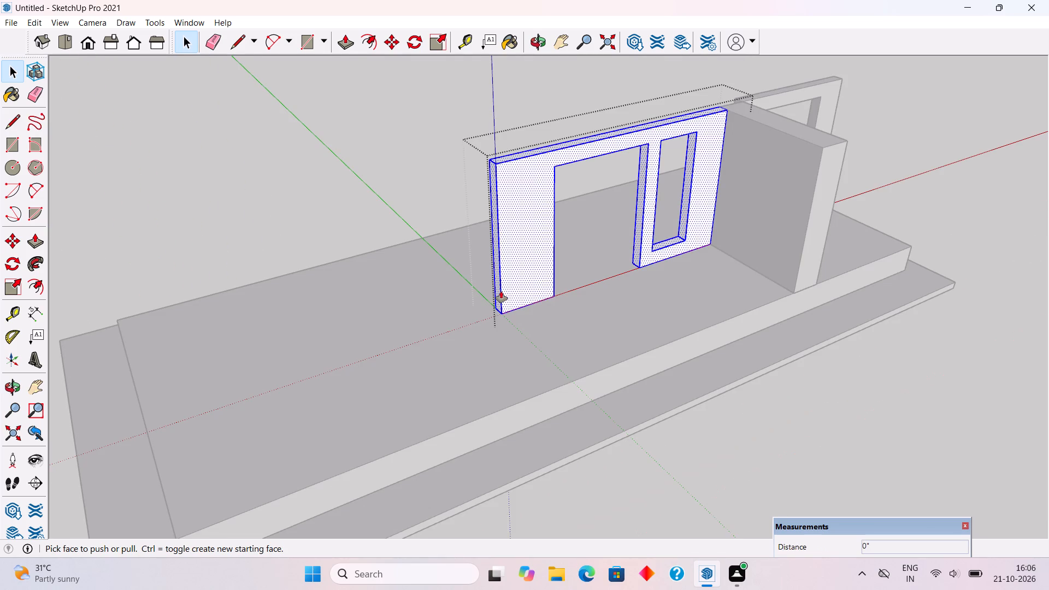
click(495, 299)
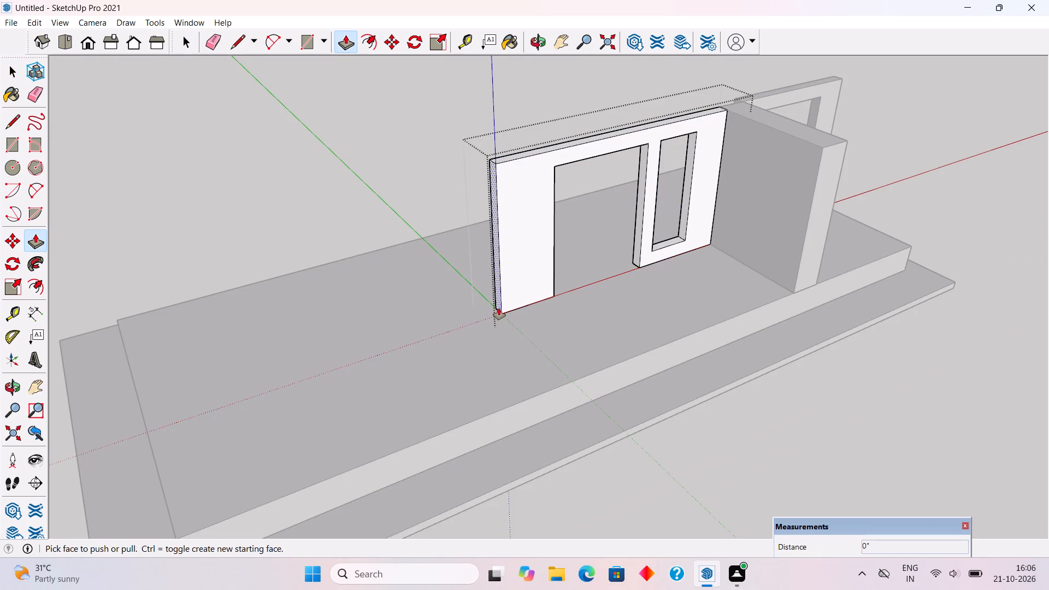
click(499, 308)
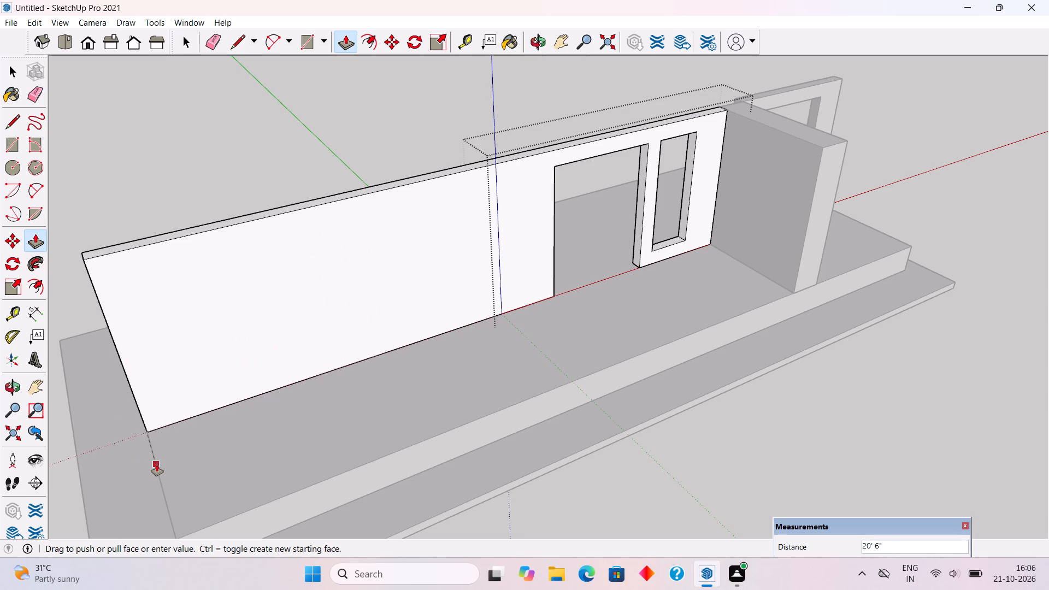
click(157, 464)
key(space)
click(263, 154)
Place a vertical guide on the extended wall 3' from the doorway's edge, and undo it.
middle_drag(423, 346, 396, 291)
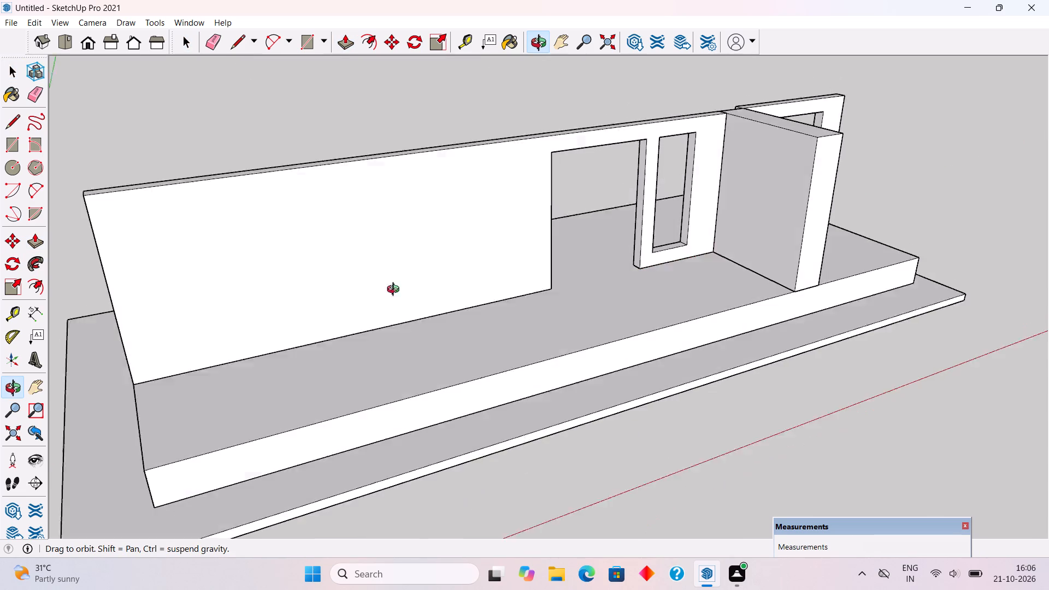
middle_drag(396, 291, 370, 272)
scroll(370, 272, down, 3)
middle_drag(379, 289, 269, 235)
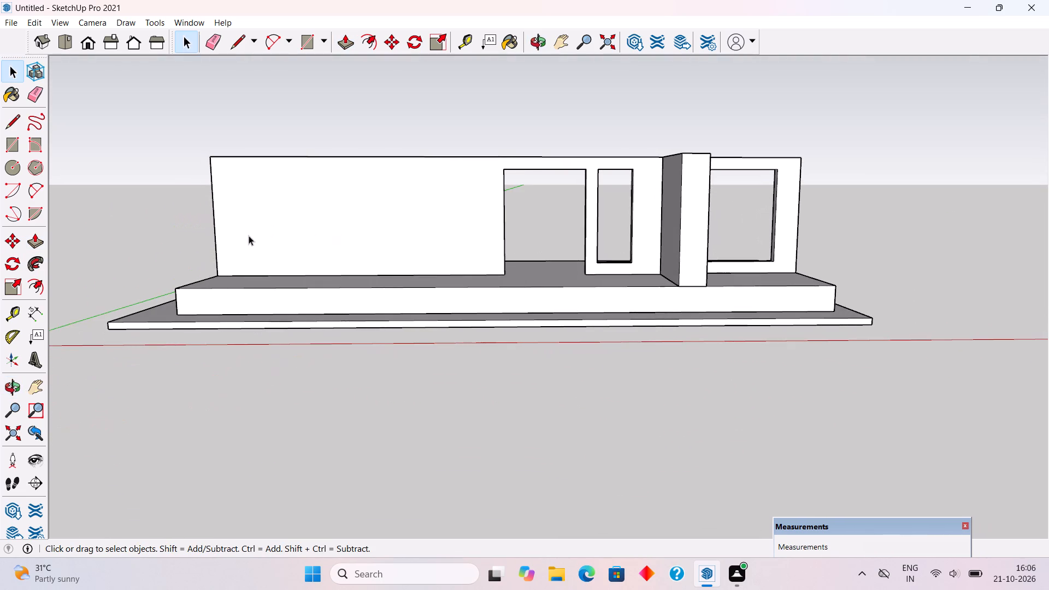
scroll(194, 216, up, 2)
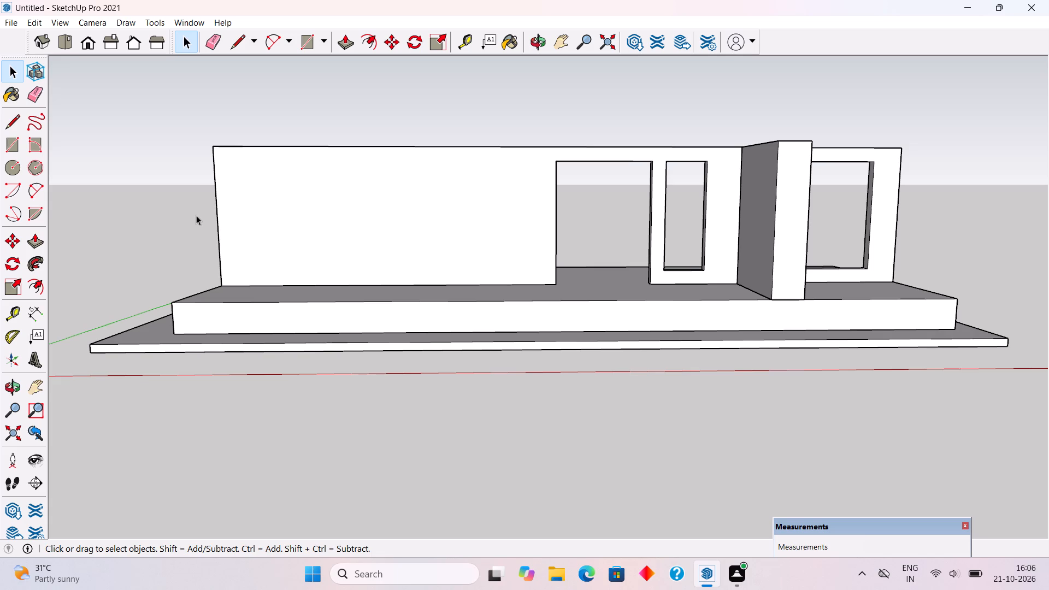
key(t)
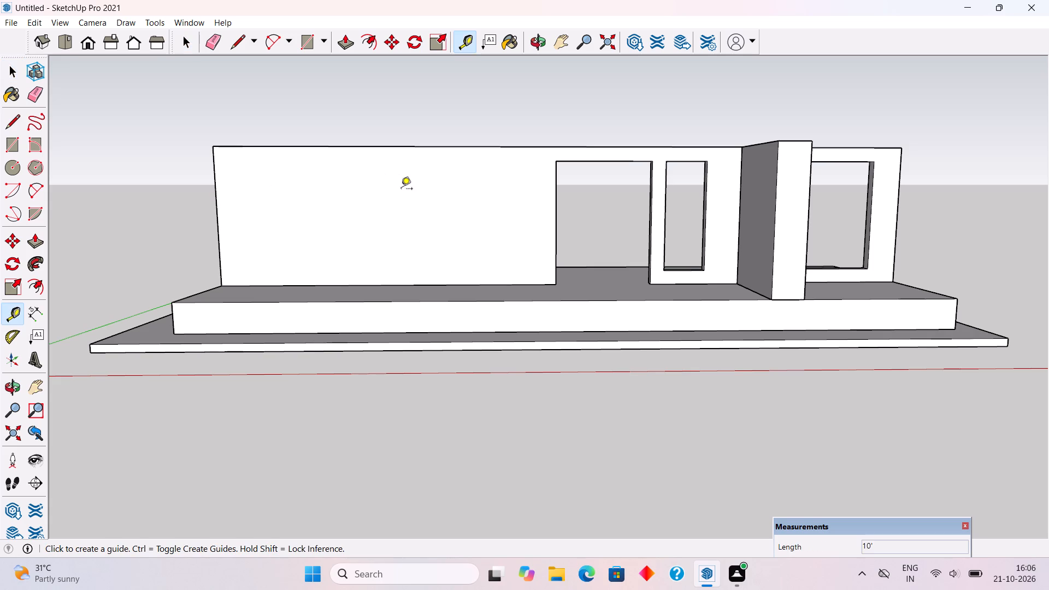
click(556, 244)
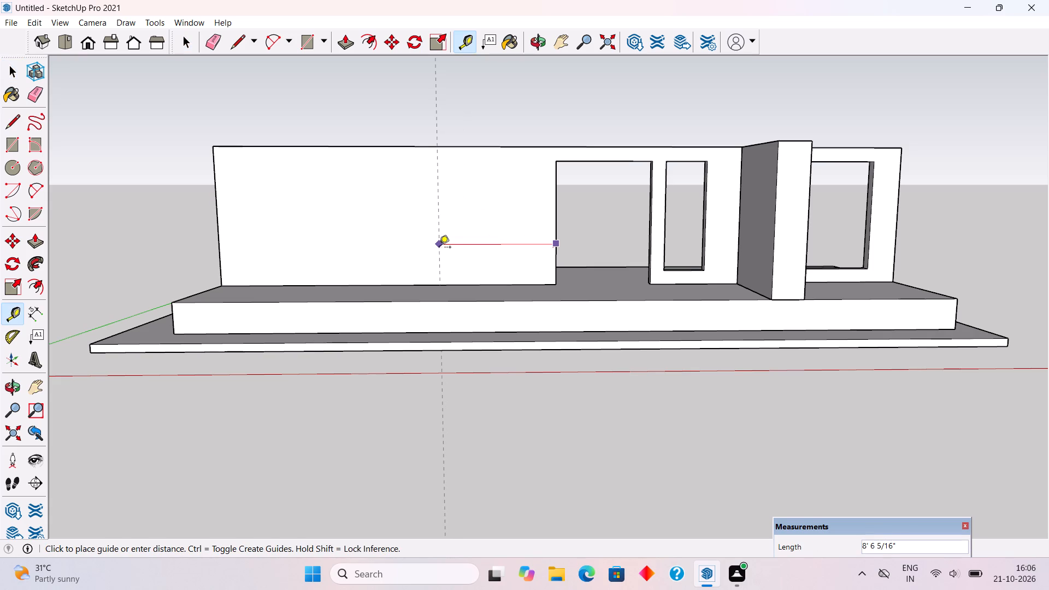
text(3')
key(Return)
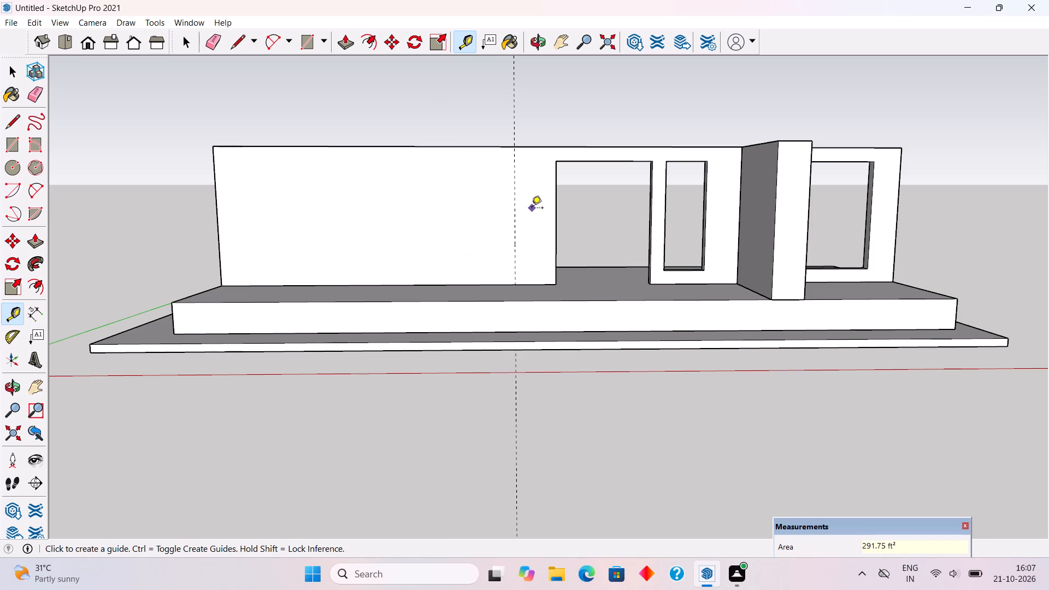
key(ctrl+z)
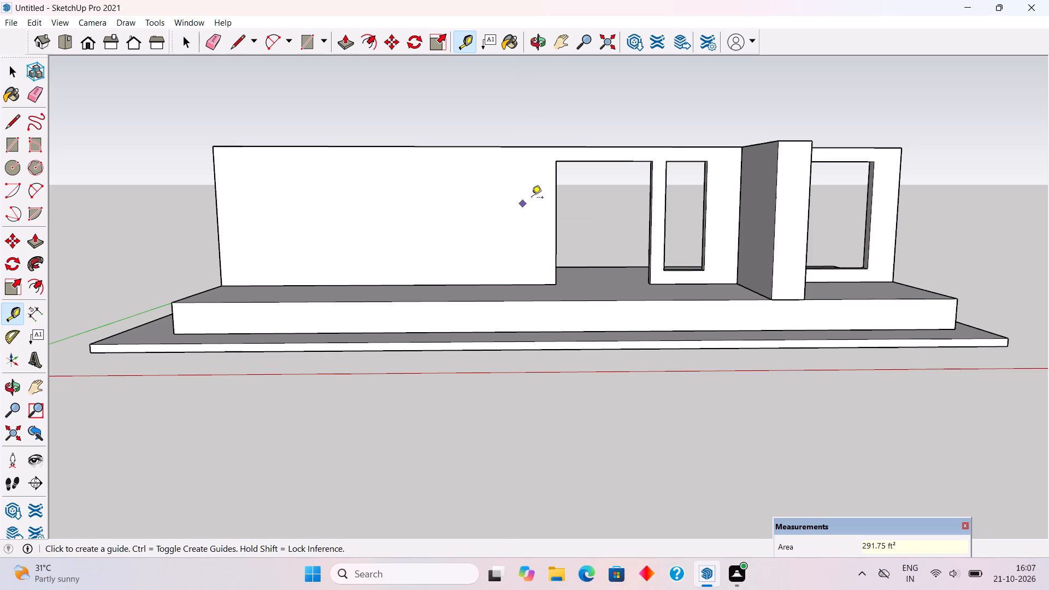
Measure the width of the narrow window beside the doorway.
click(709, 235)
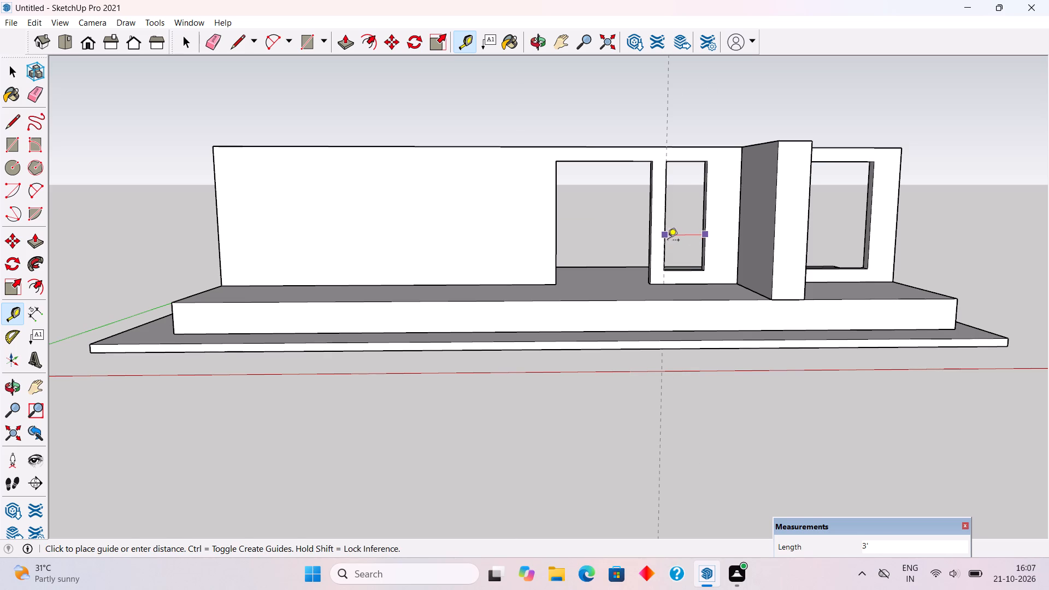
key(t)
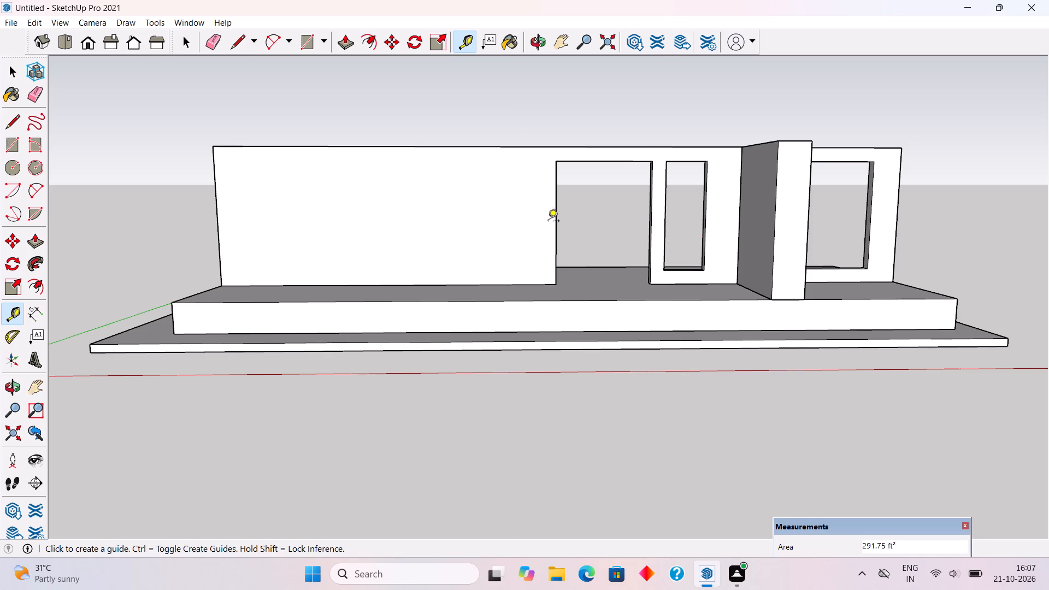
Place a vertical guide on the extended wall 1' from the doorway's edge.
click(556, 215)
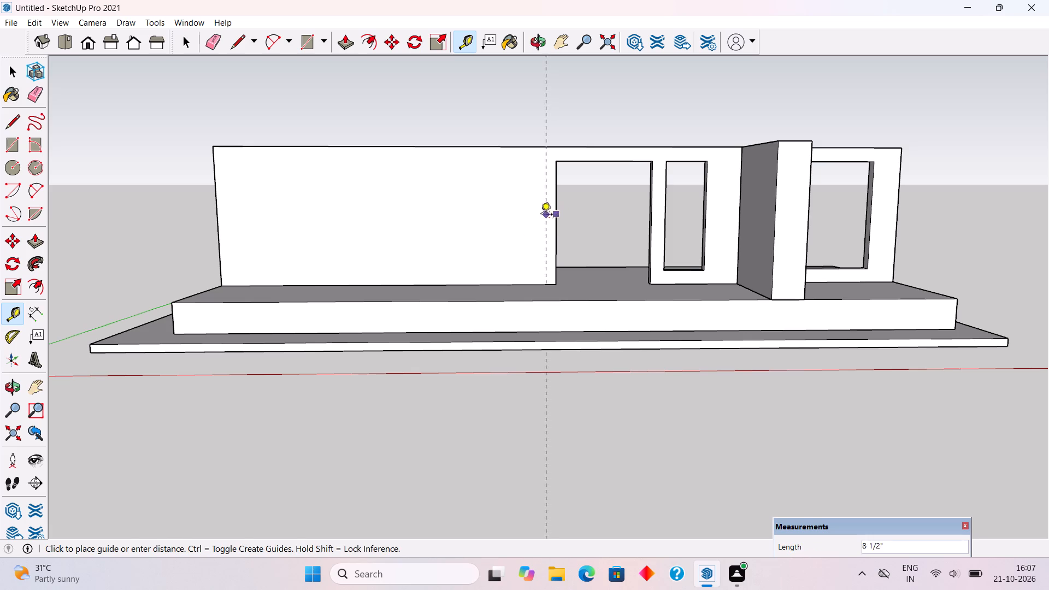
text(1')
key(Return)
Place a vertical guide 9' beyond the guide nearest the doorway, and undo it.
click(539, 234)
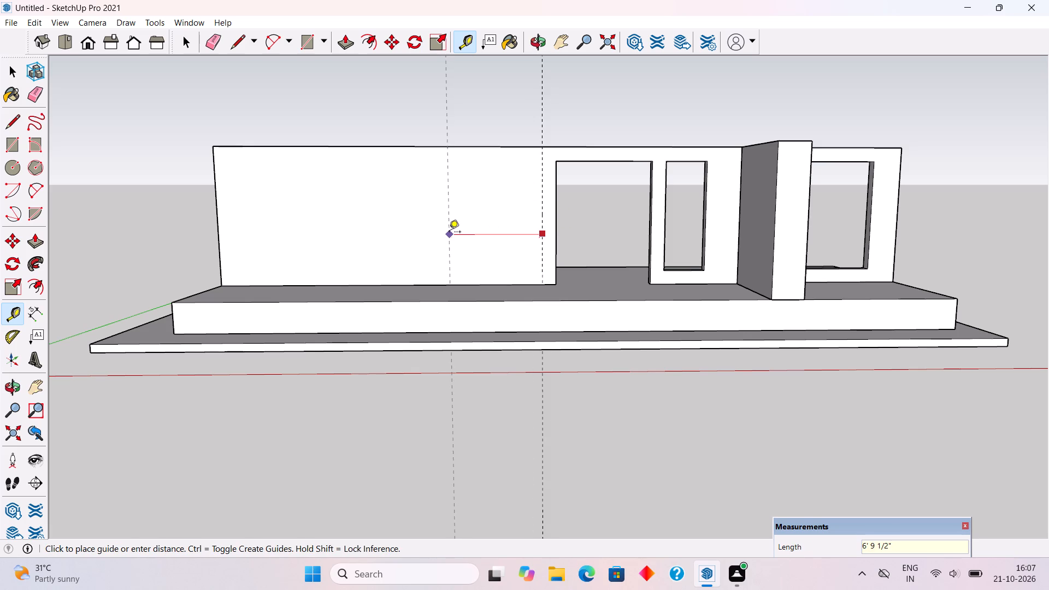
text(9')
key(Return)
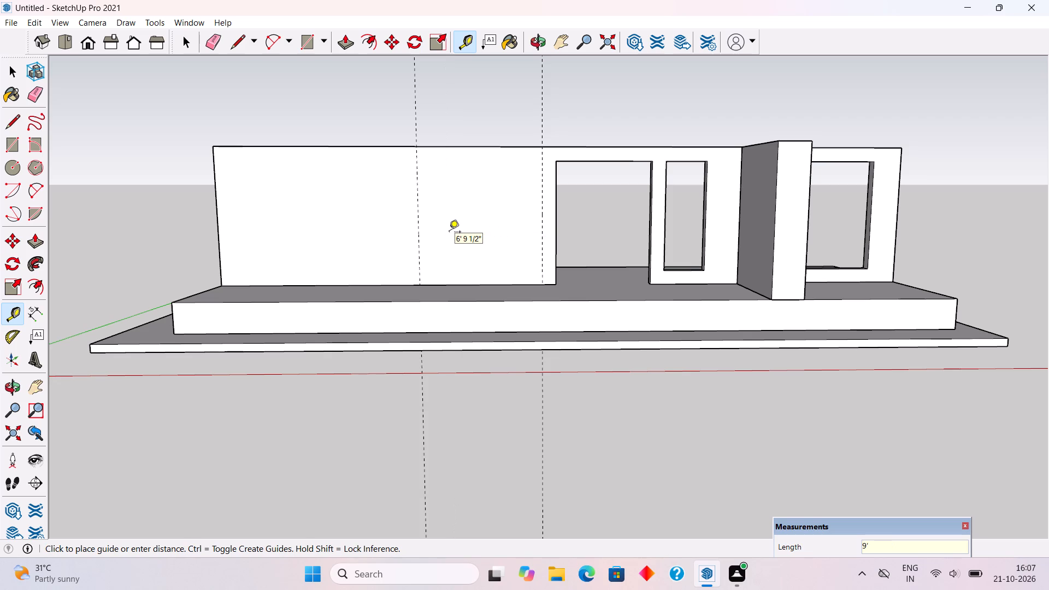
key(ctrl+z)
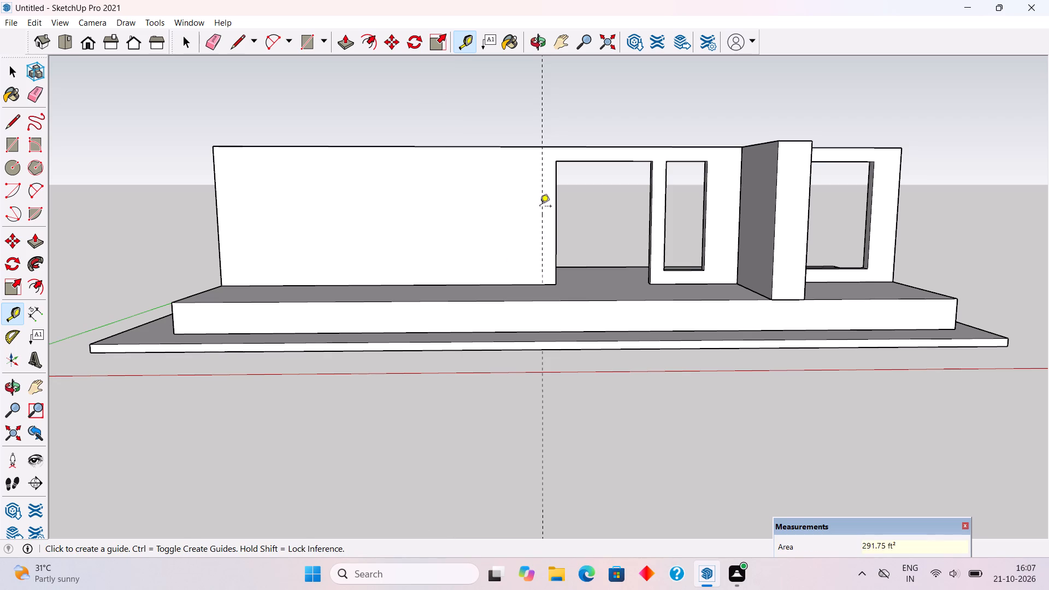
Add two vertical guides heading away from the doorway, one 3' beyond the first guide and another 6" beyond that.
click(540, 198)
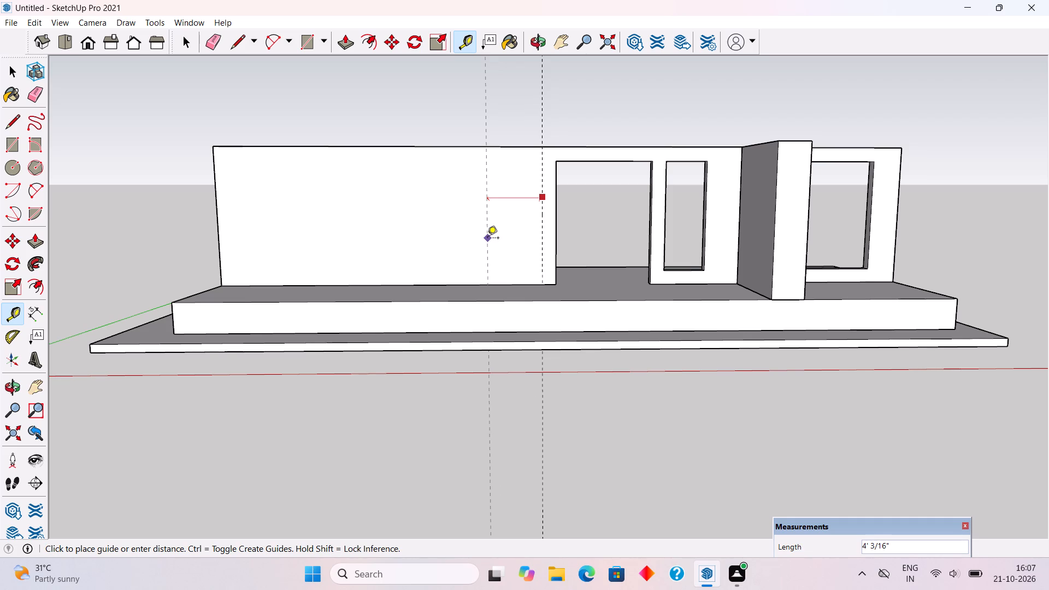
text(3')
key(Return)
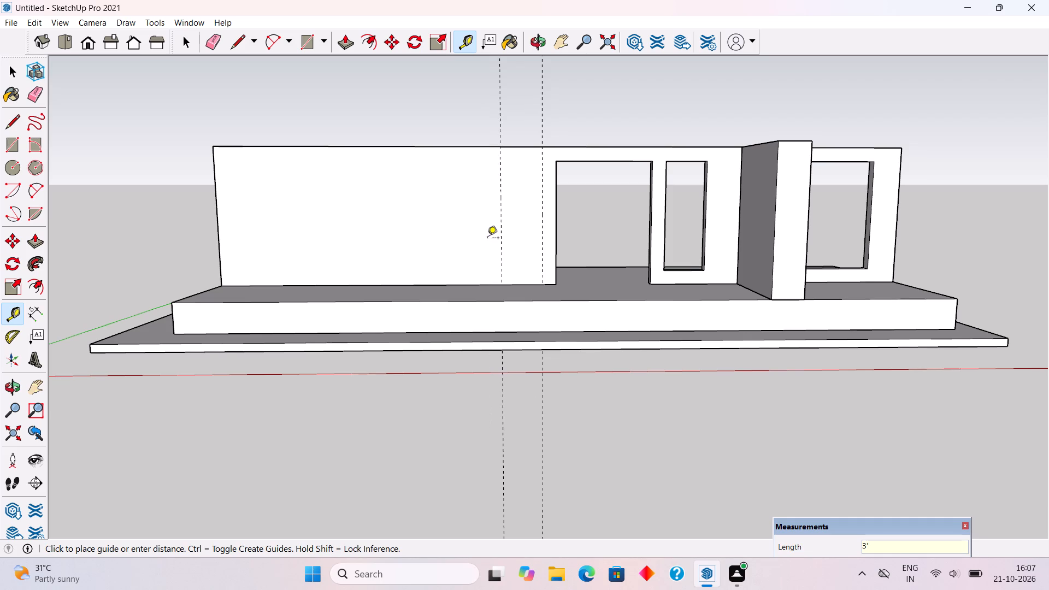
scroll(487, 239, up, 5)
scroll(511, 220, down, 2)
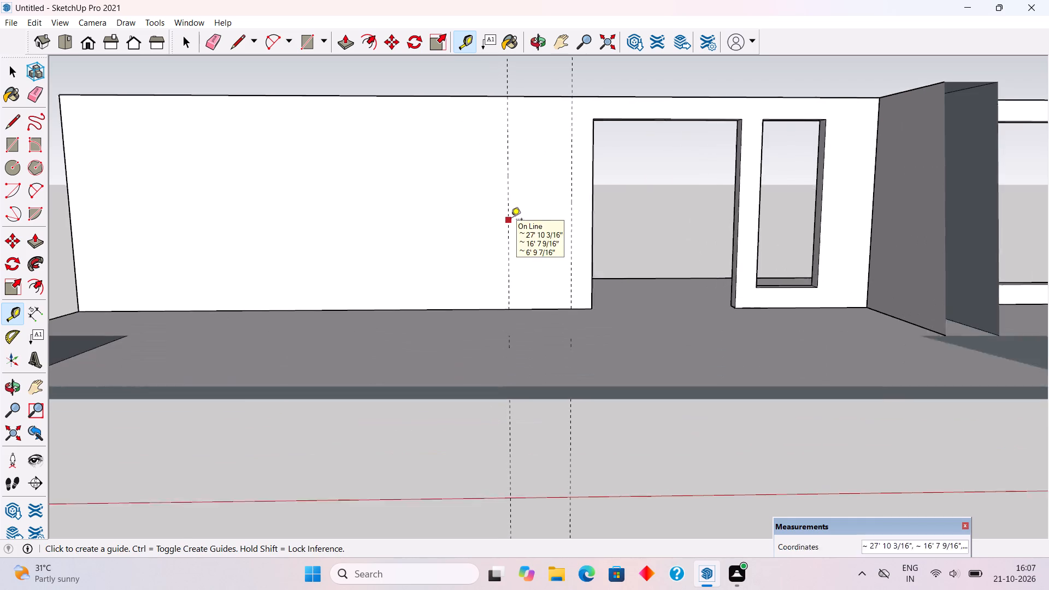
scroll(511, 220, down, 7)
middle_drag(503, 314, 554, 389)
scroll(491, 209, up, 2)
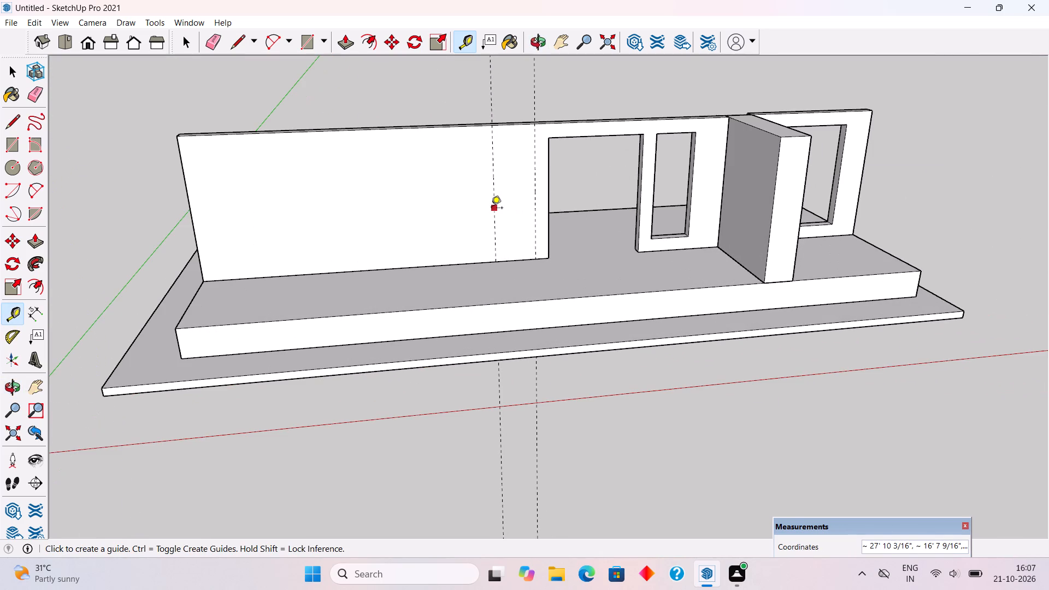
click(491, 209)
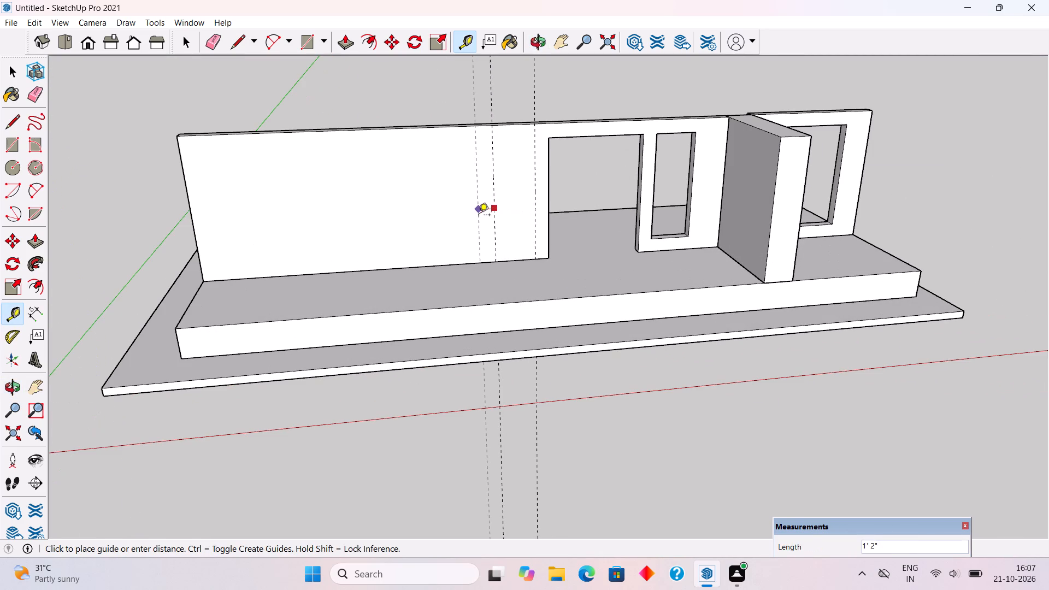
text(6")
key(Return)
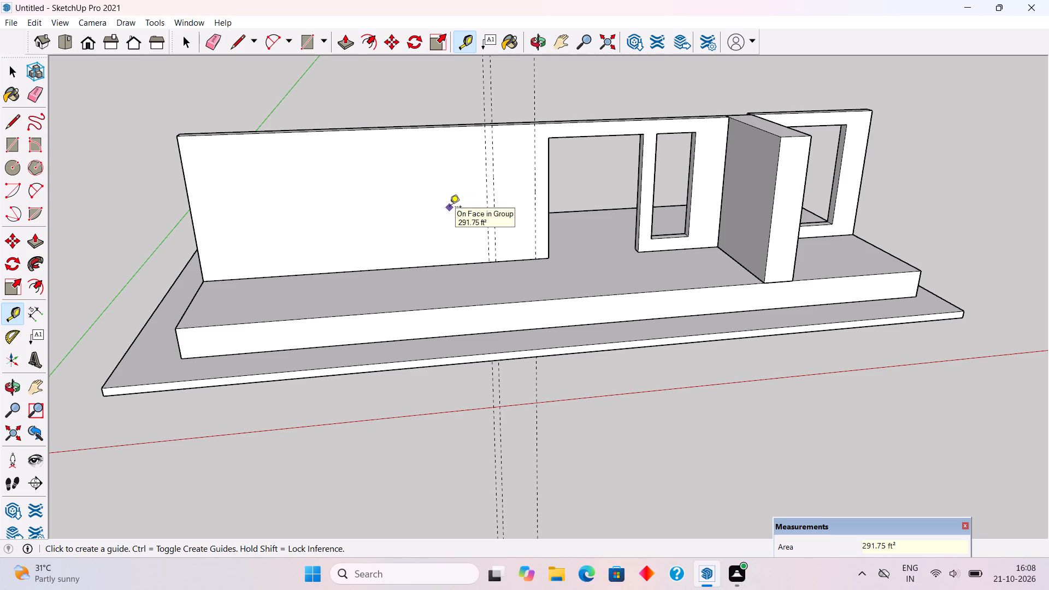
Add two more vertical guides toward the wall's free end, one 2' beyond the last guide and another 6' beyond that.
middle_drag(452, 210, 524, 210)
scroll(491, 211, up, 2)
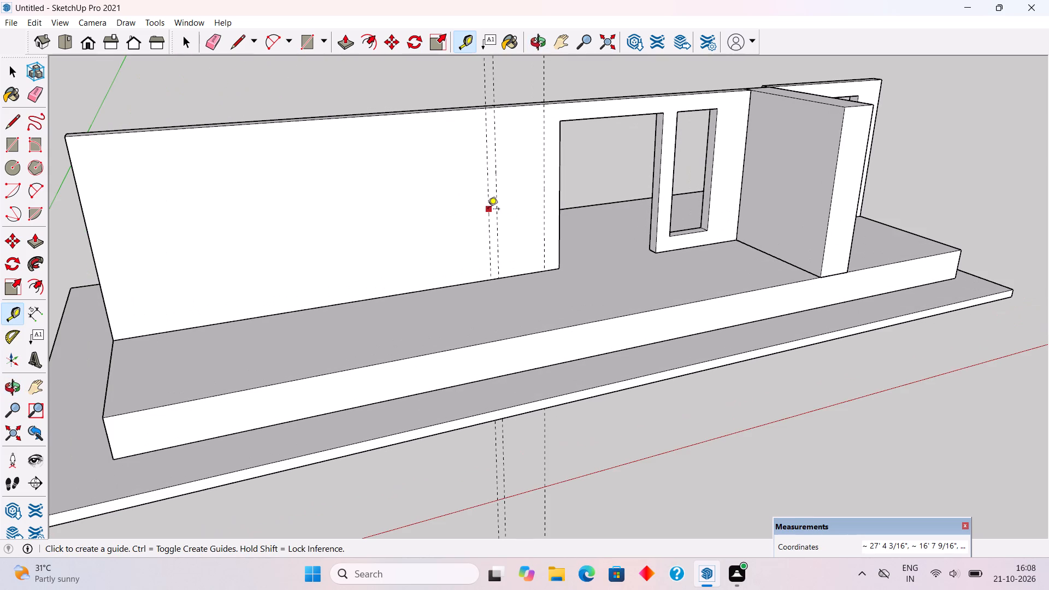
click(487, 210)
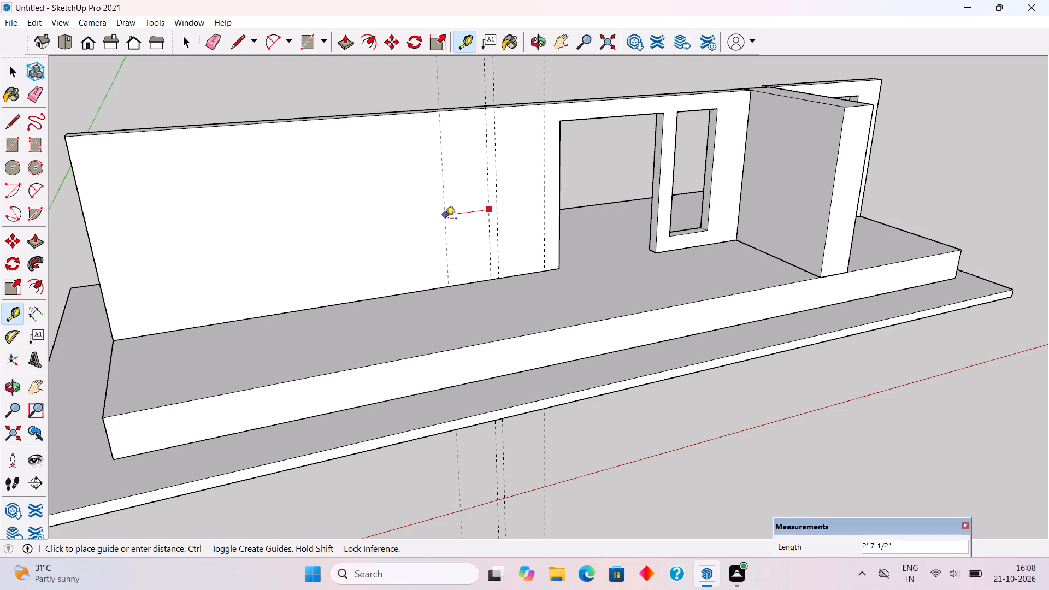
text(2')
key(Return)
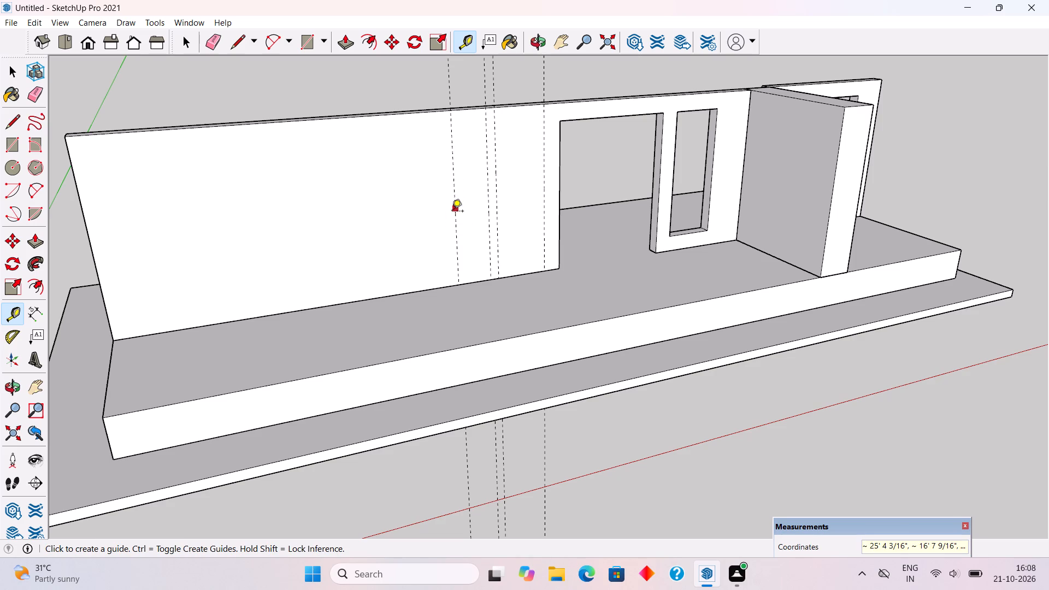
click(452, 212)
text(6')
key(Return)
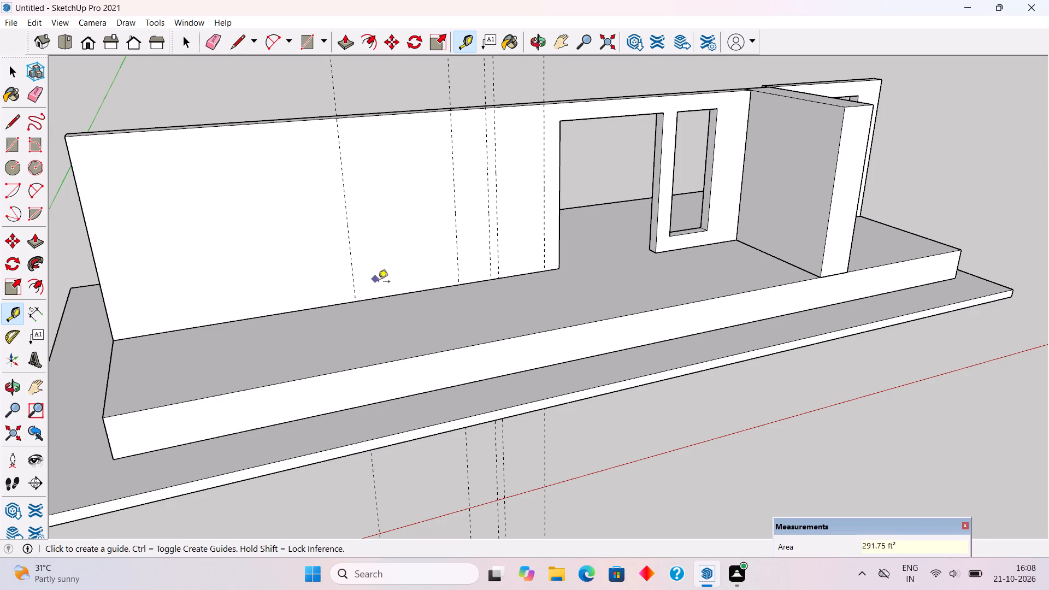
Place a horizontal guide 1' above the wall's bottom edge and a second one 8' above the first.
click(386, 294)
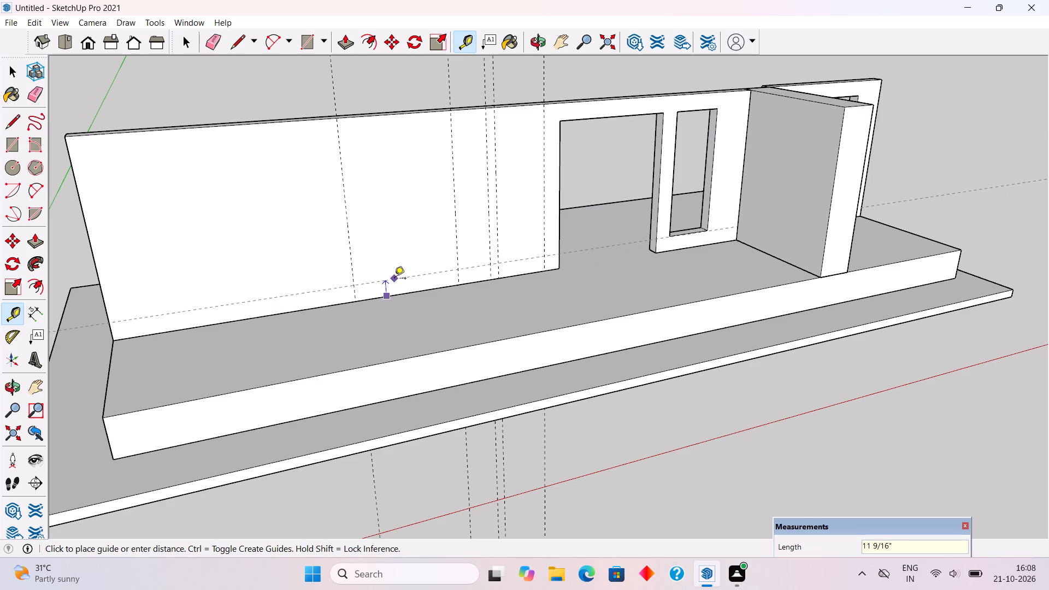
text(1')
key(Return)
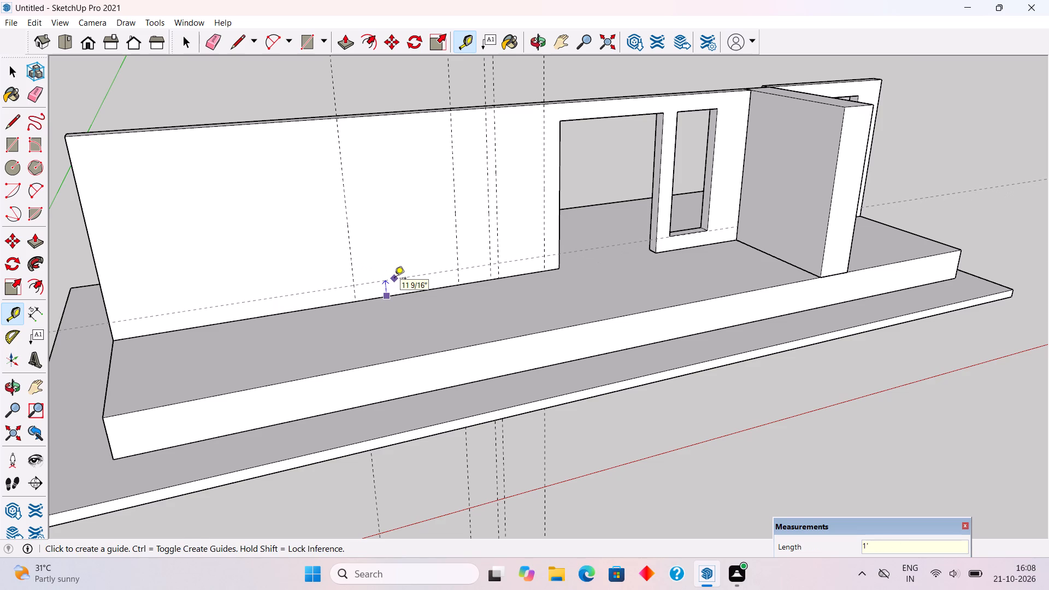
click(419, 275)
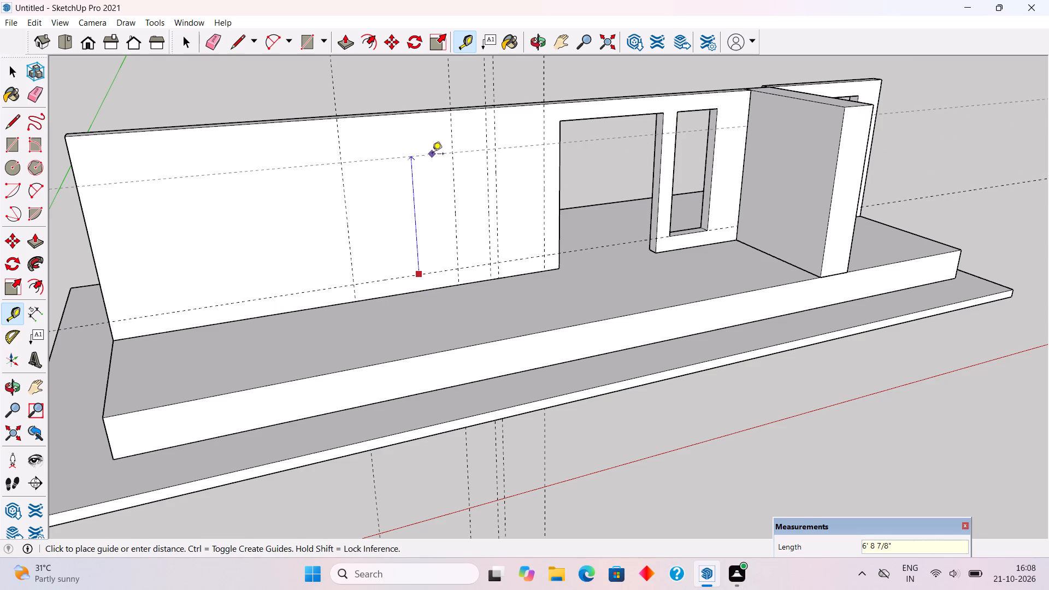
text(8')
key(Return)
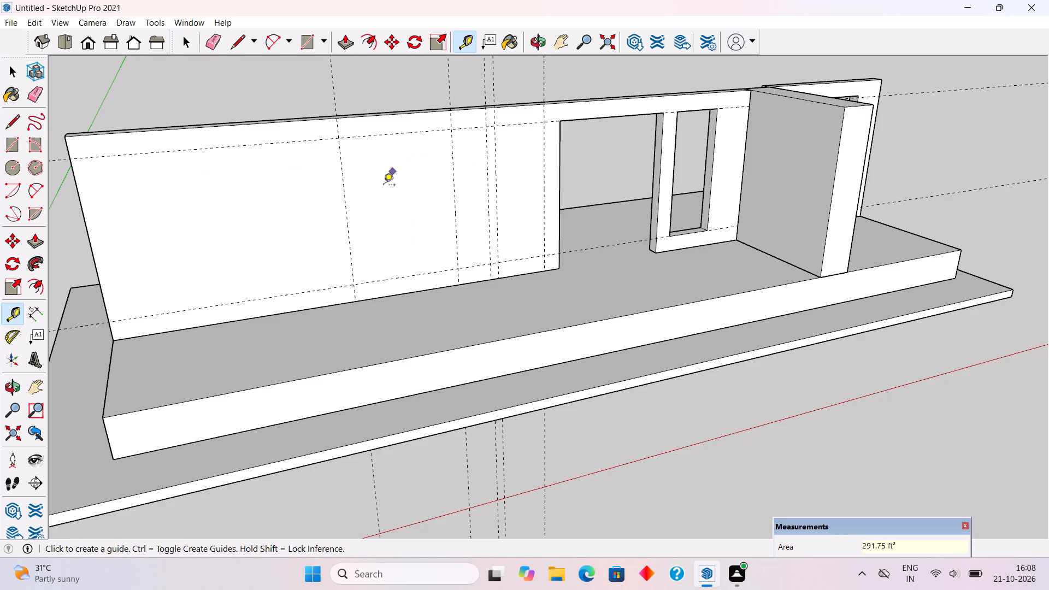
Add a vertical guide 3' beyond the outermost vertical guide toward the wall's free end.
click(345, 204)
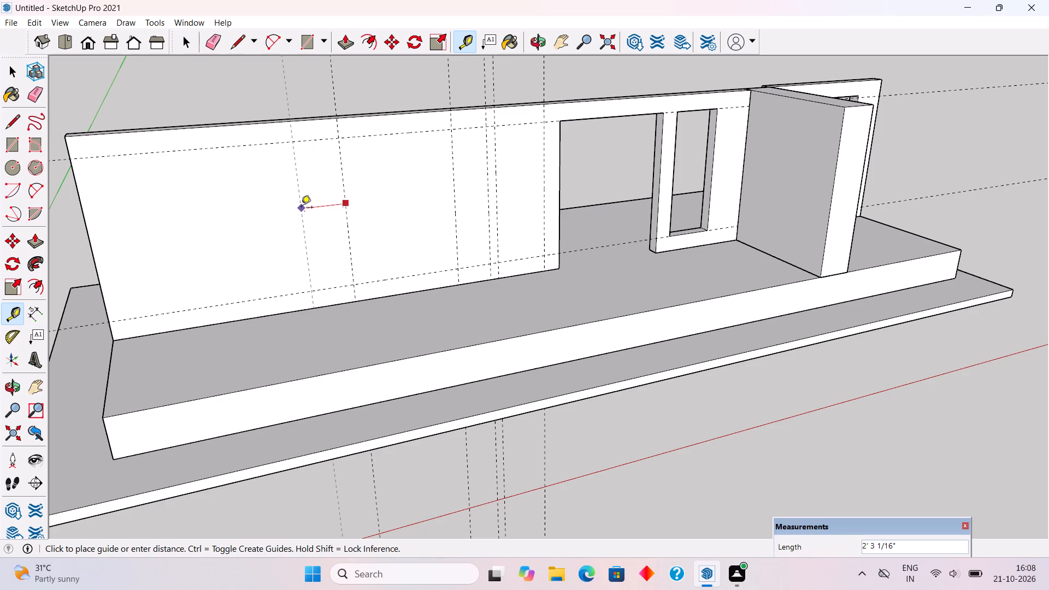
key(3)
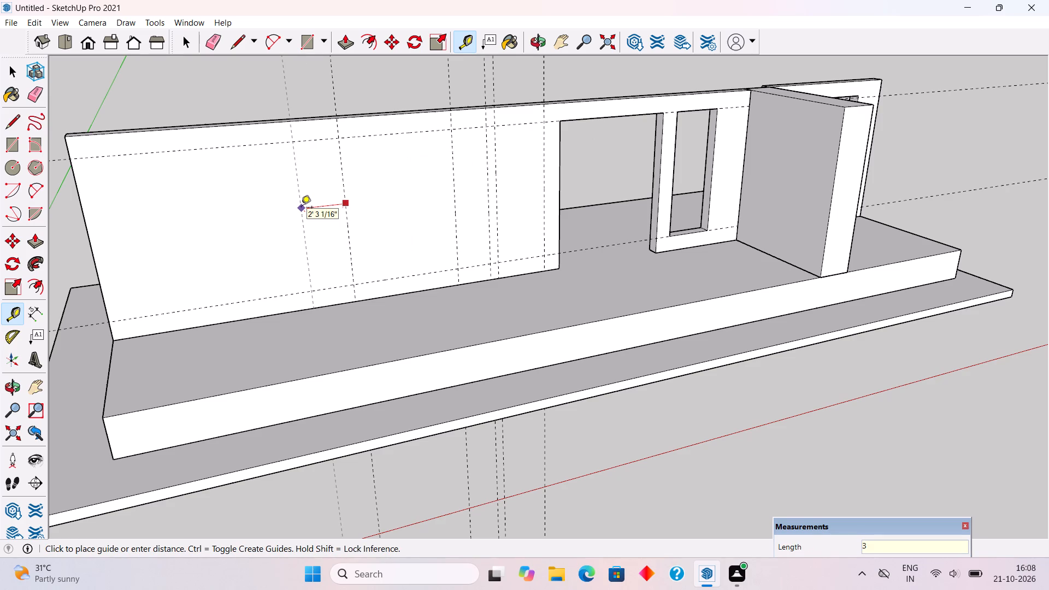
key(apostrophe)
key(Return)
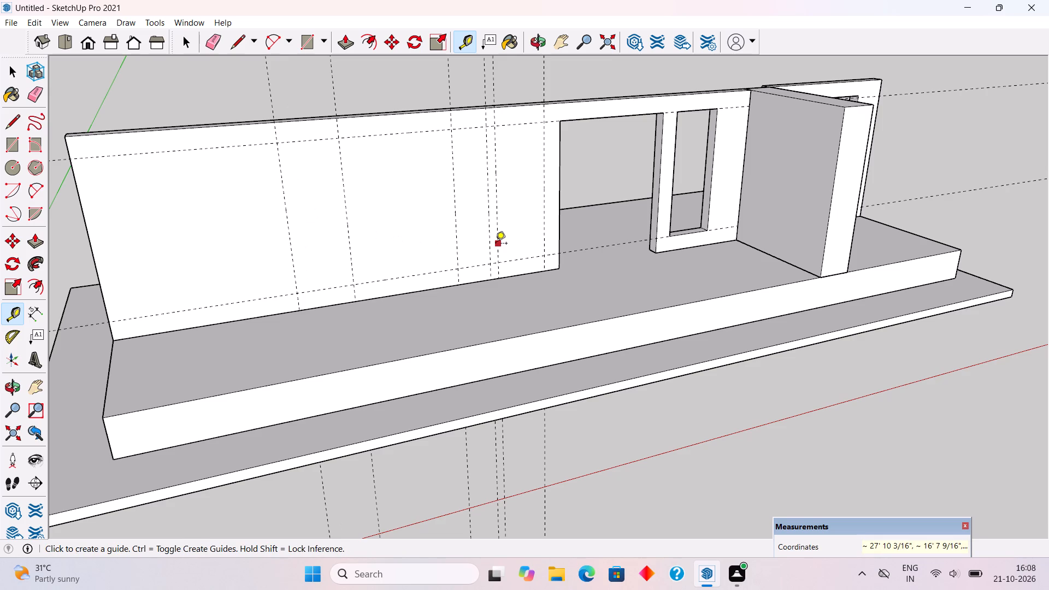
key(space)
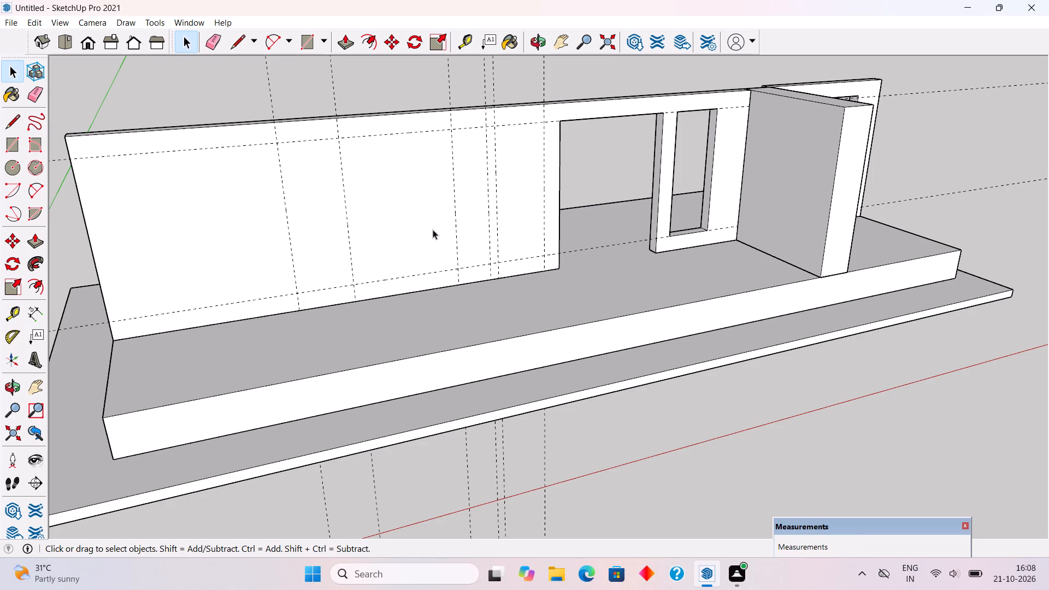
Measure the width of the large window and the widest gap between the new vertical guides.
scroll(476, 233, down, 4)
middle_drag(622, 248, 394, 161)
middle_drag(784, 344, 874, 346)
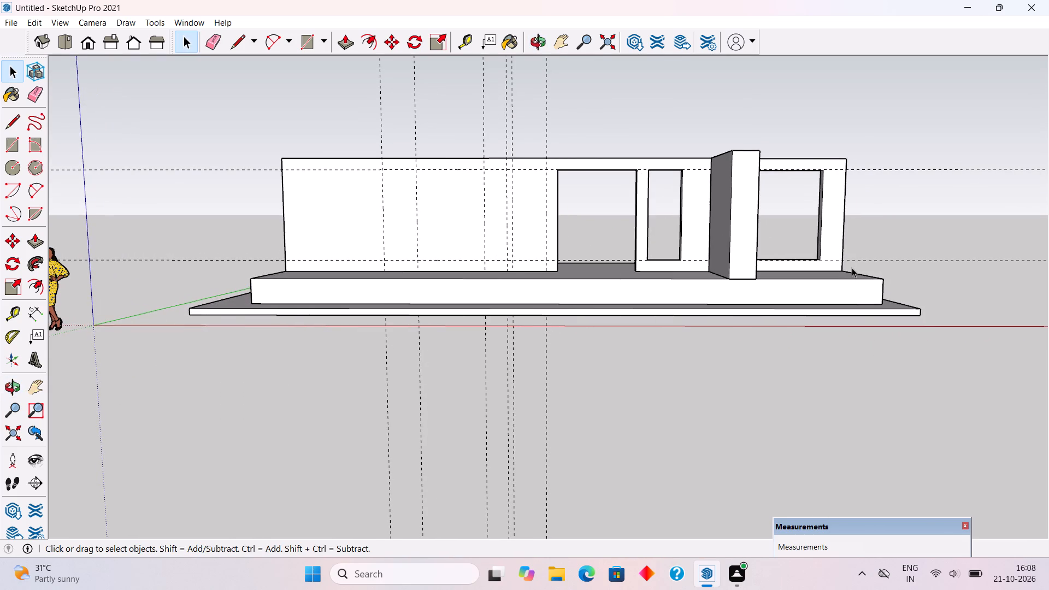
key(t)
middle_drag(652, 286, 529, 300)
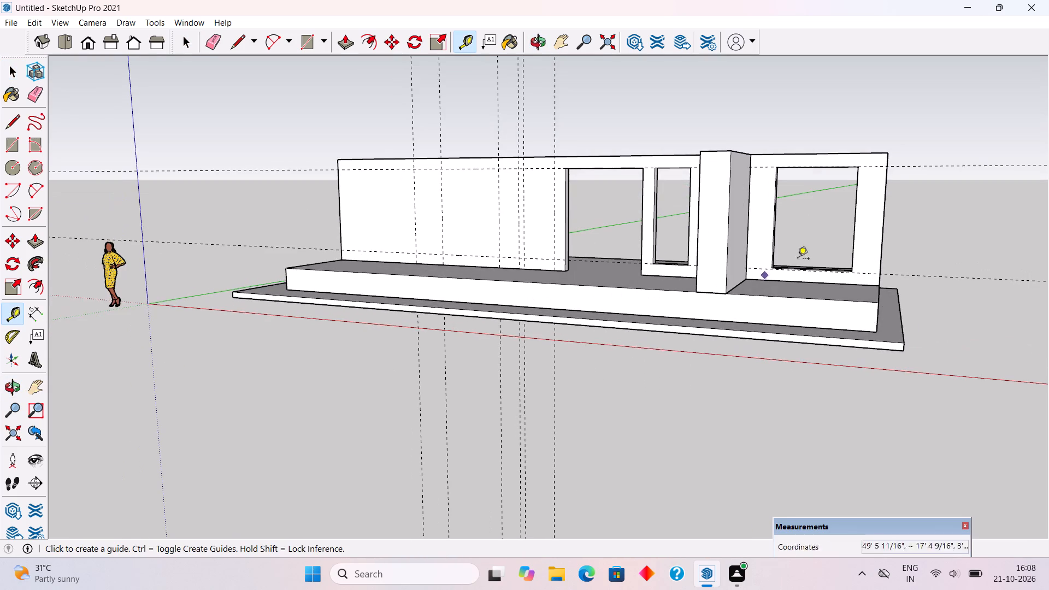
scroll(785, 220, up, 1)
click(771, 222)
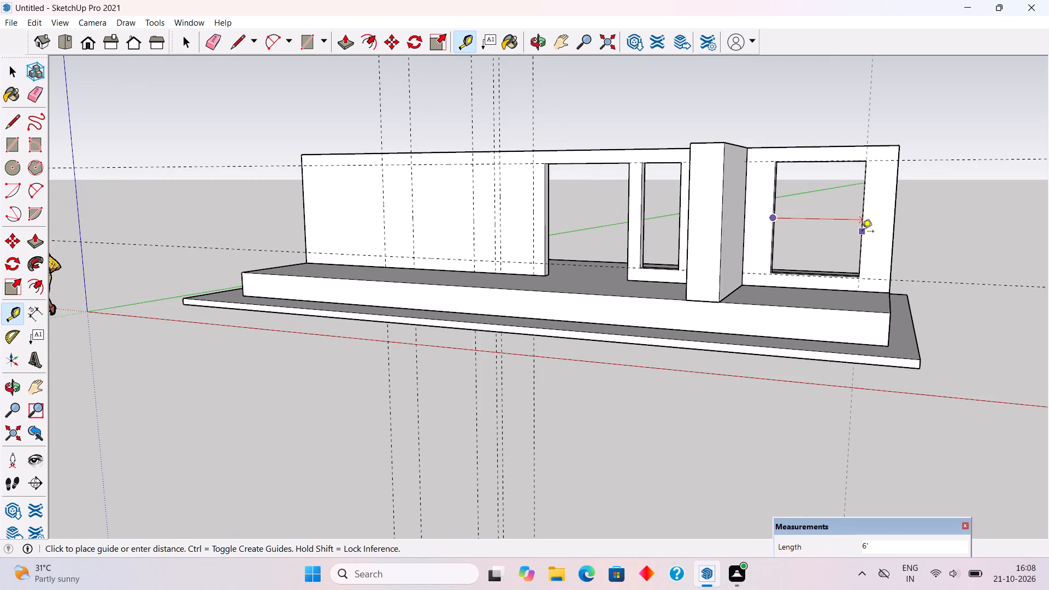
key(space)
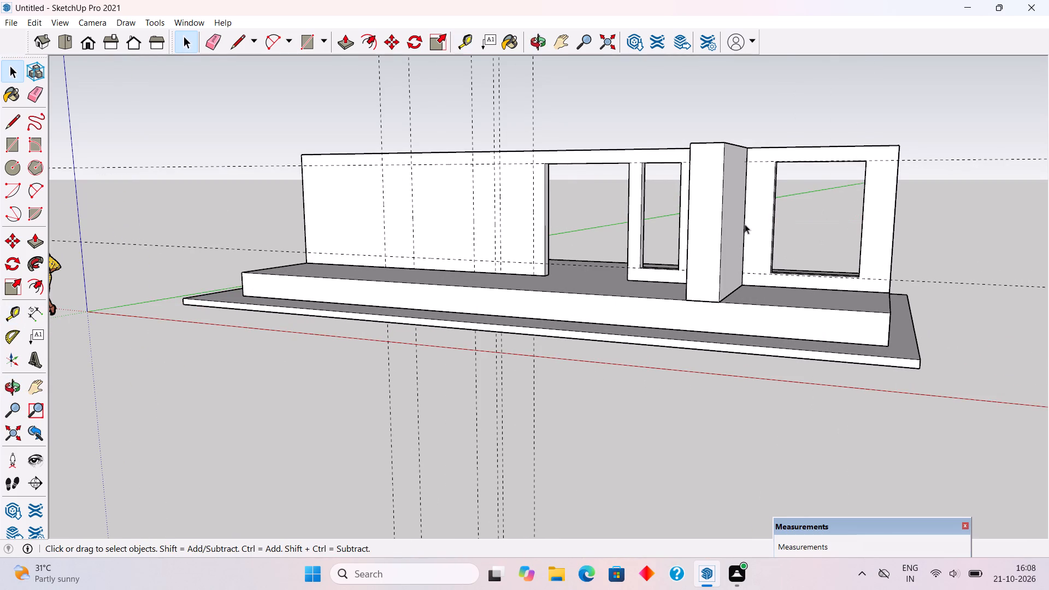
key(t)
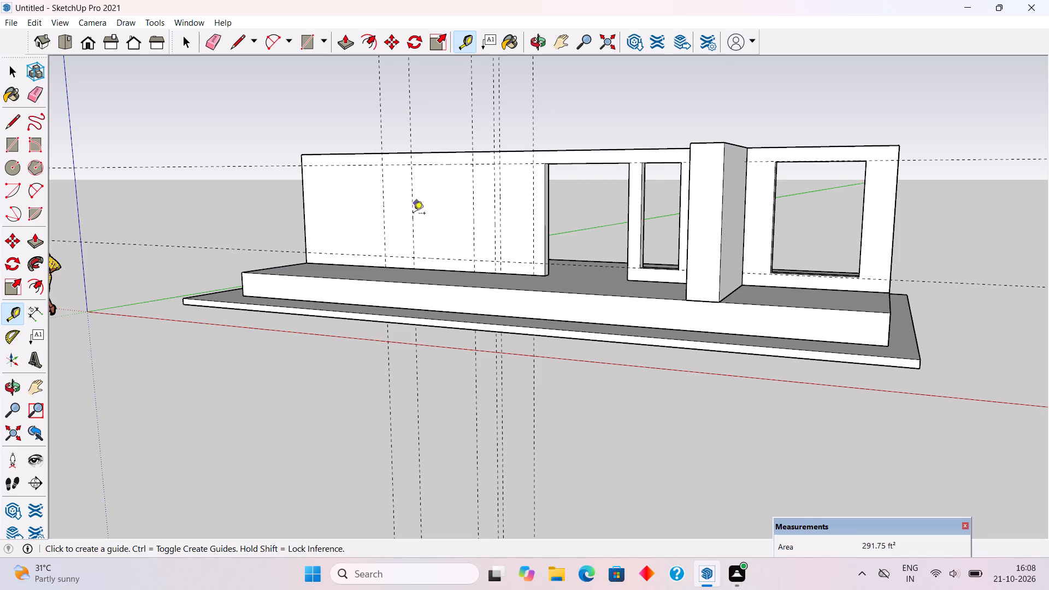
click(411, 215)
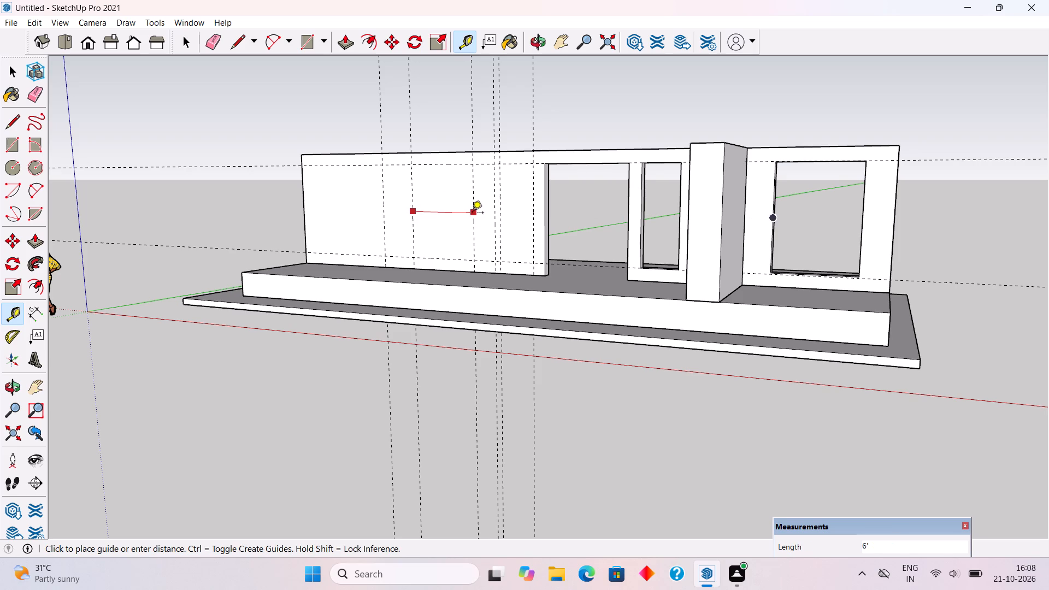
key(space)
Cut a 6' wide by 8' high window opening through the extended wall, between the guides spaced 6' apart.
middle_drag(450, 248, 616, 278)
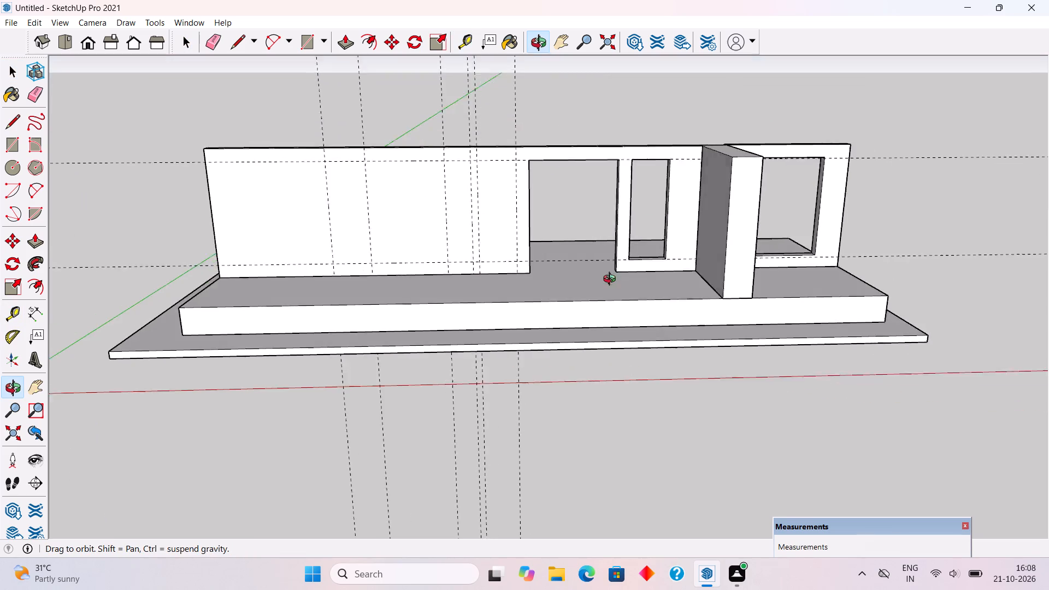
middle_drag(616, 278, 621, 261)
click(458, 232)
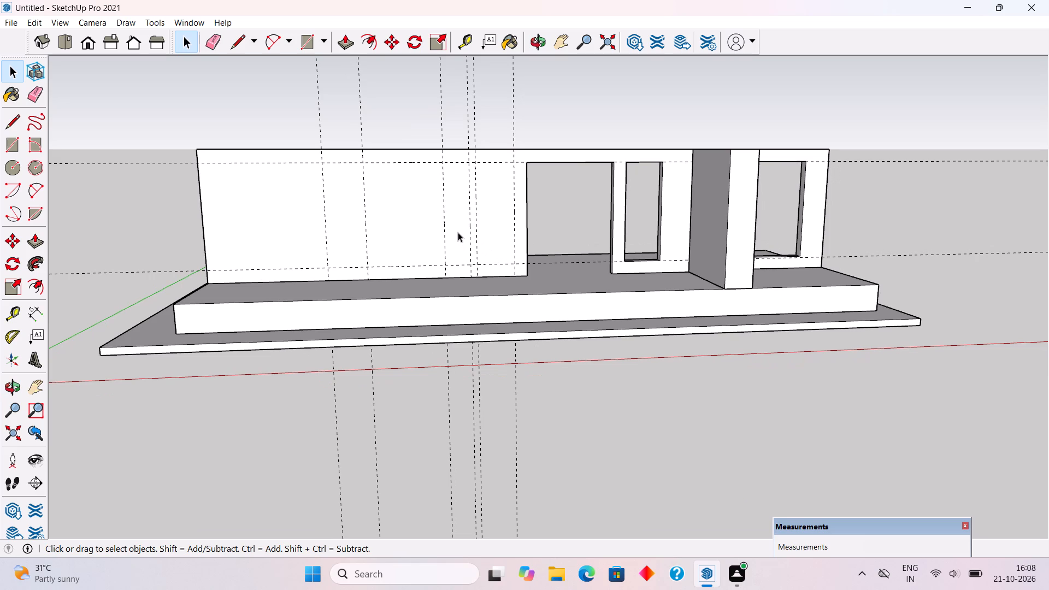
double_click(458, 232)
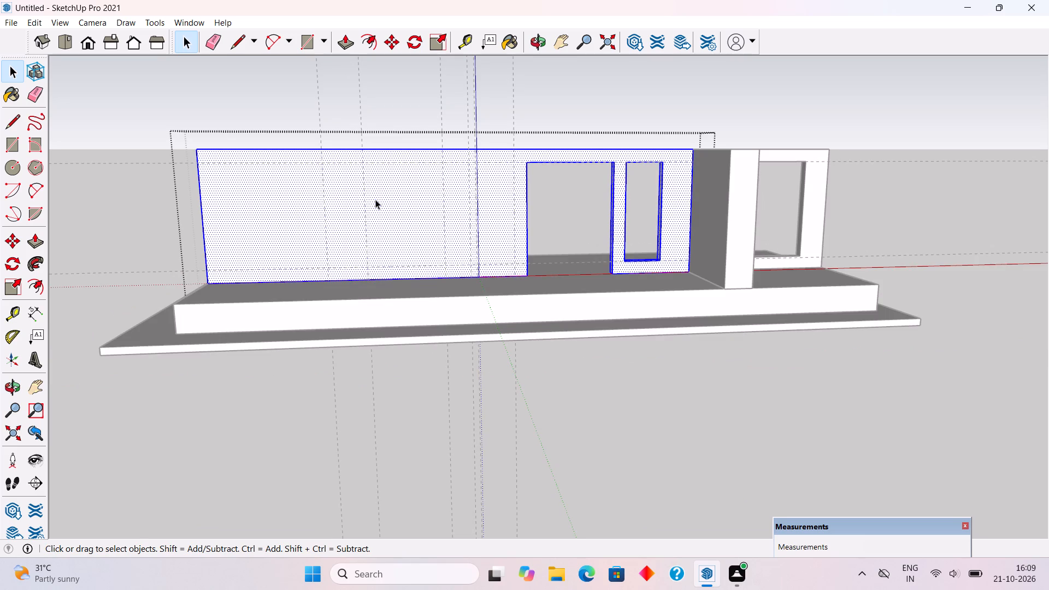
key(r)
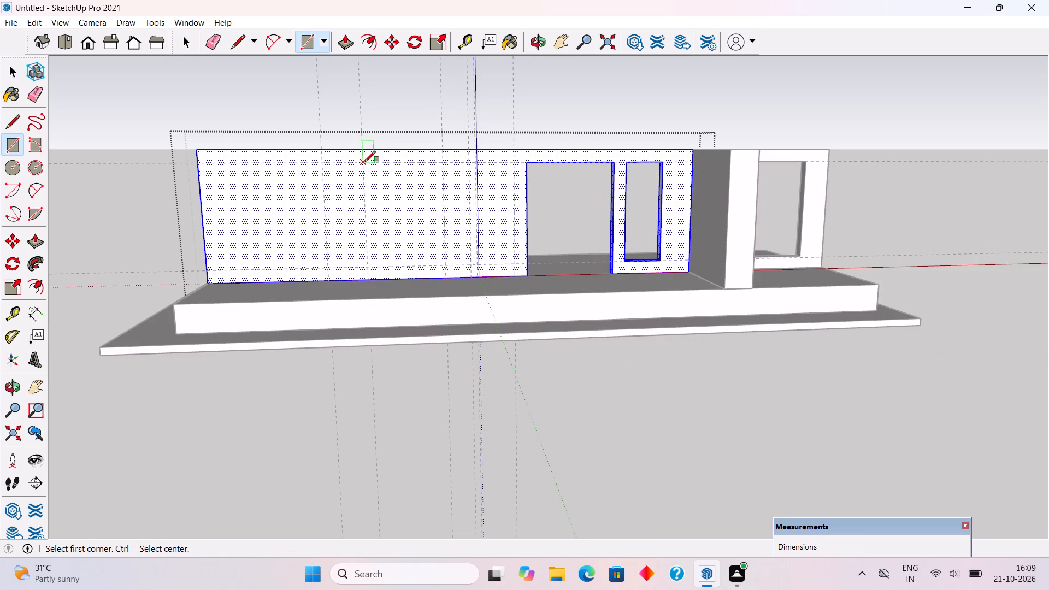
click(365, 162)
click(445, 266)
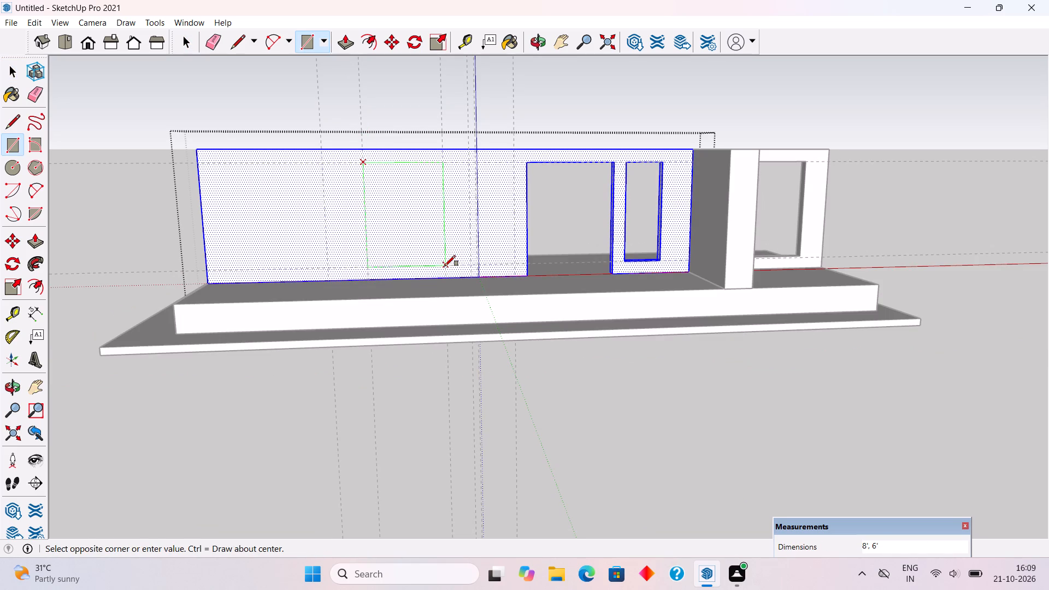
key(p)
drag(437, 245, 407, 184)
key(space)
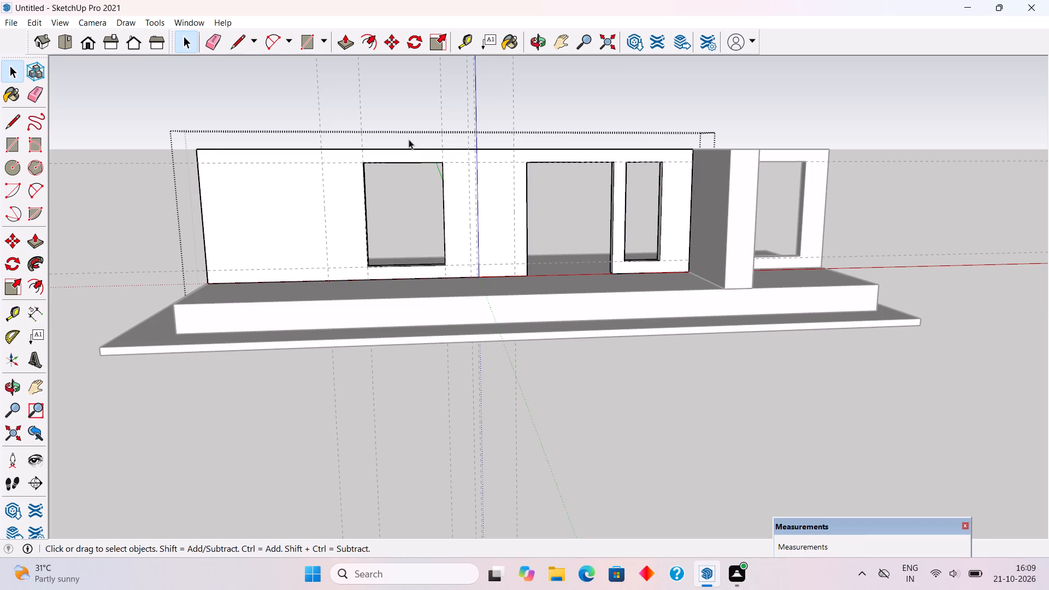
click(409, 108)
Draw a 6' by 8' rectangle filling the new window opening and offset its outline inward by 4".
scroll(462, 218, down, 2)
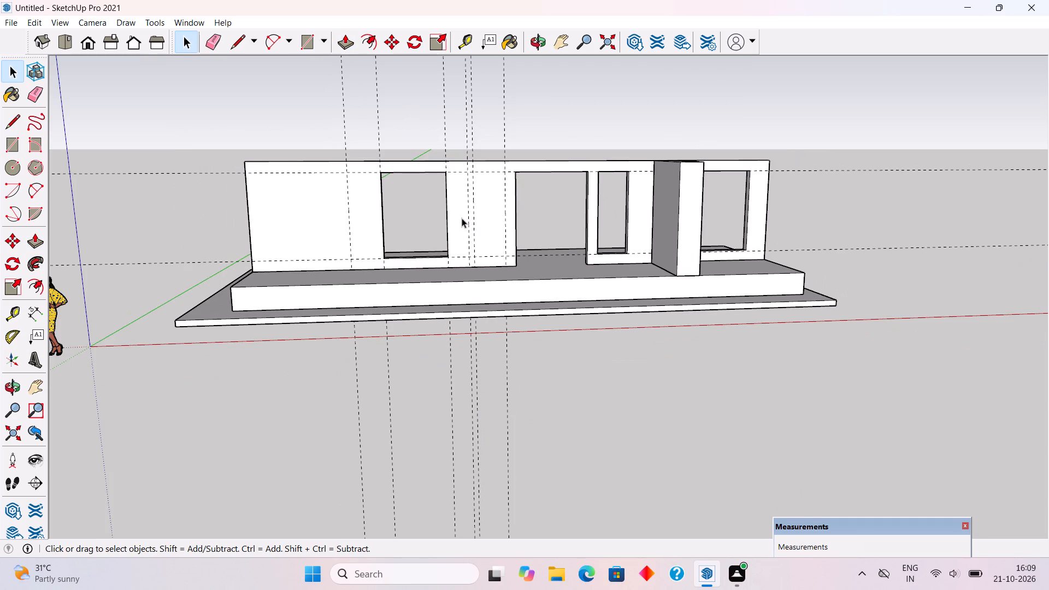
middle_drag(465, 254, 494, 280)
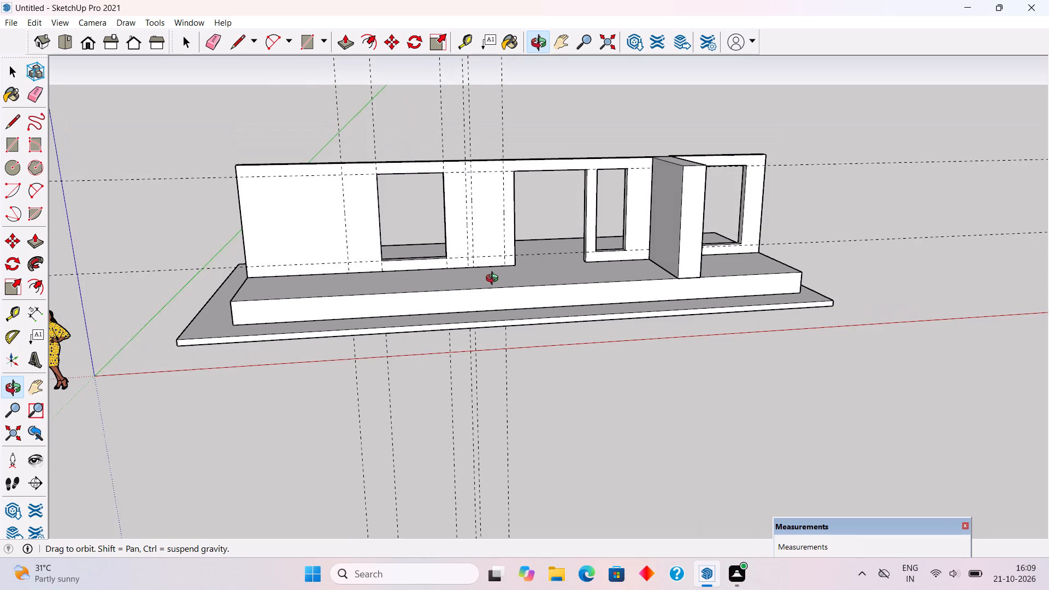
middle_drag(494, 280, 502, 280)
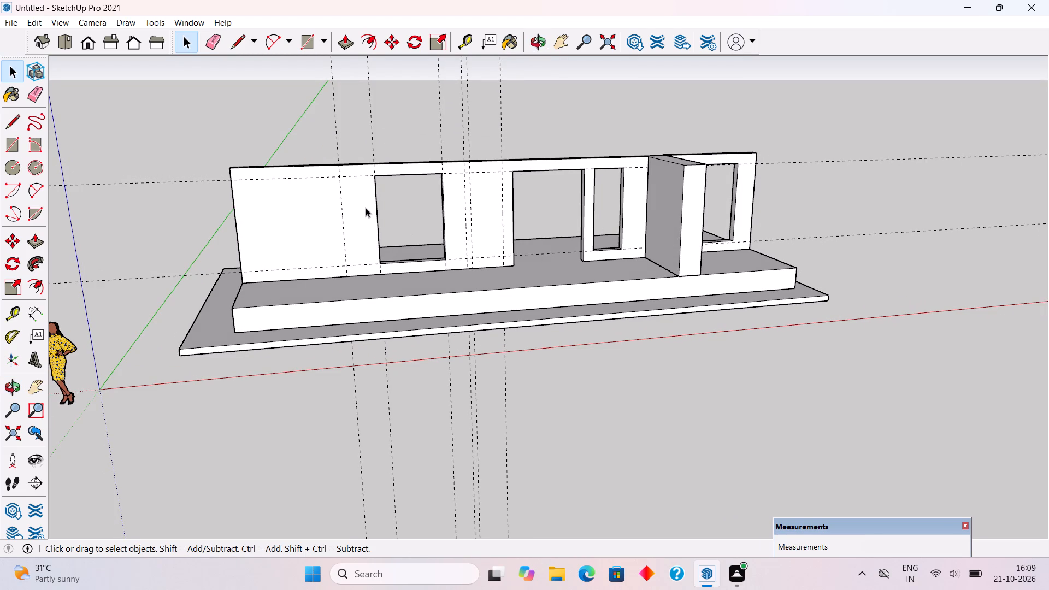
scroll(366, 208, up, 4)
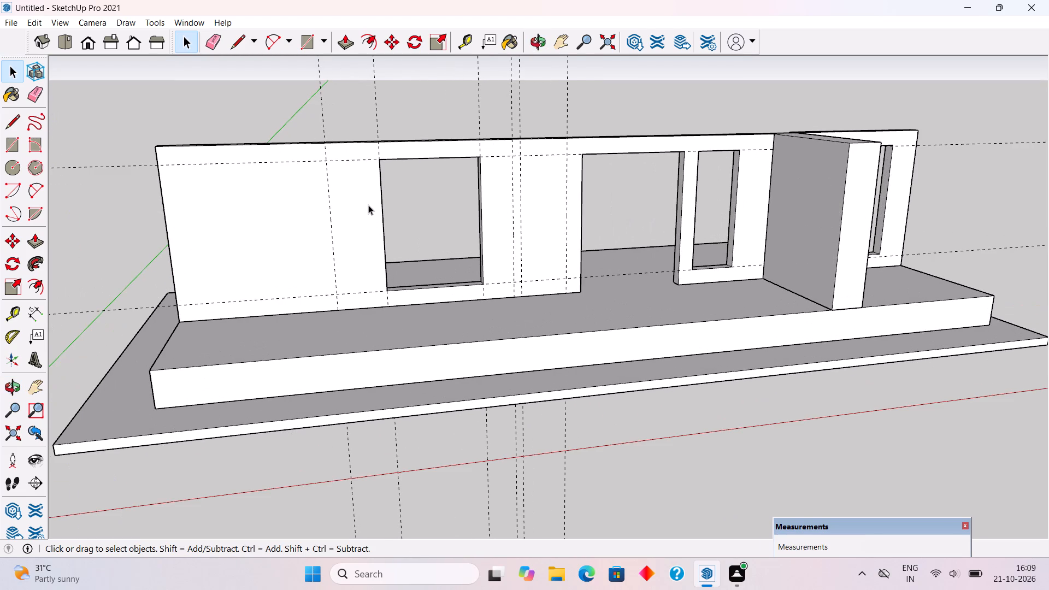
key(r)
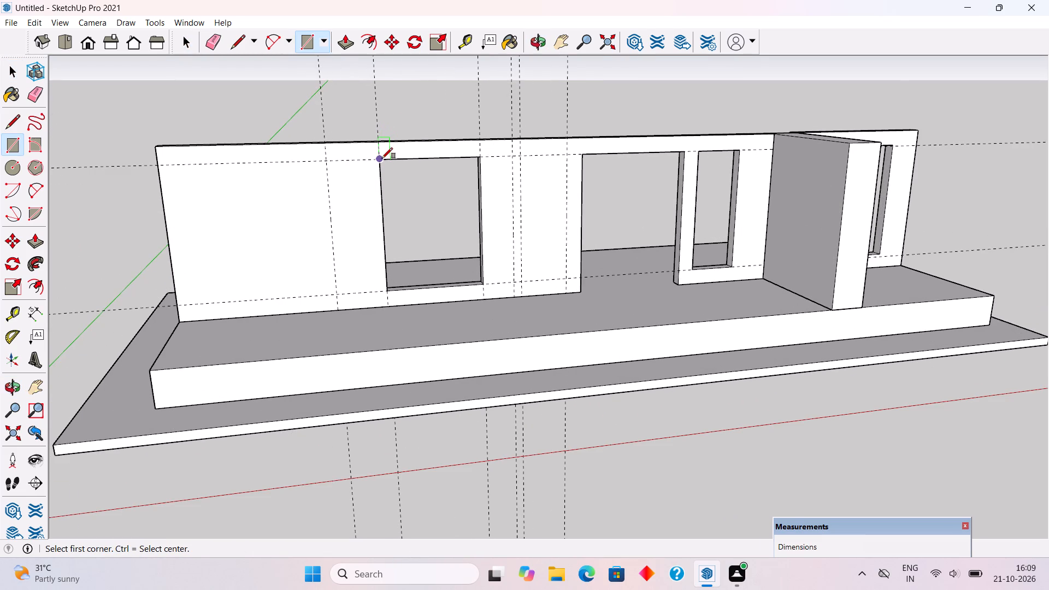
click(382, 158)
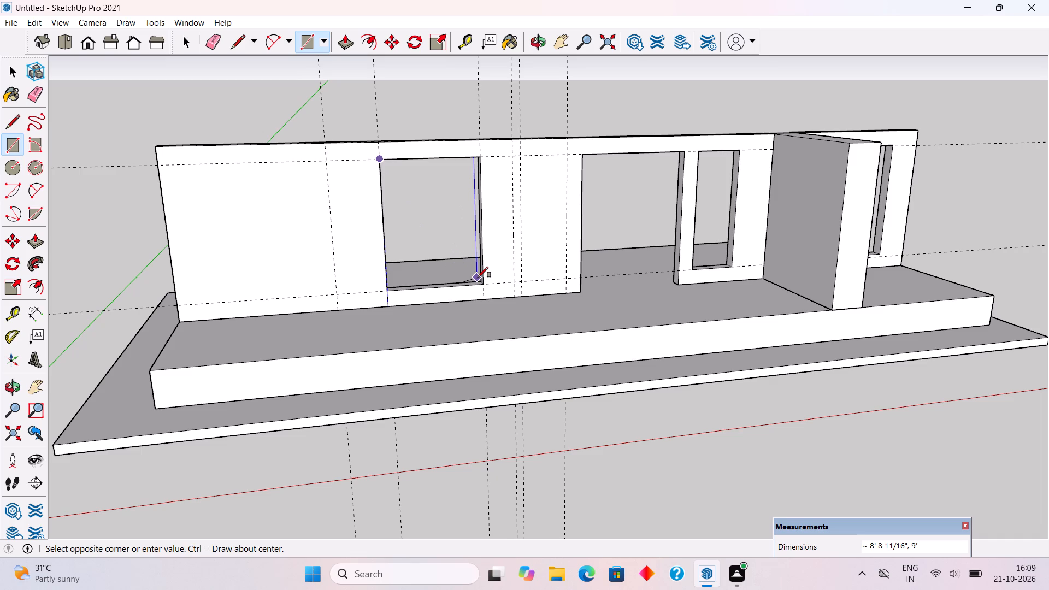
click(481, 281)
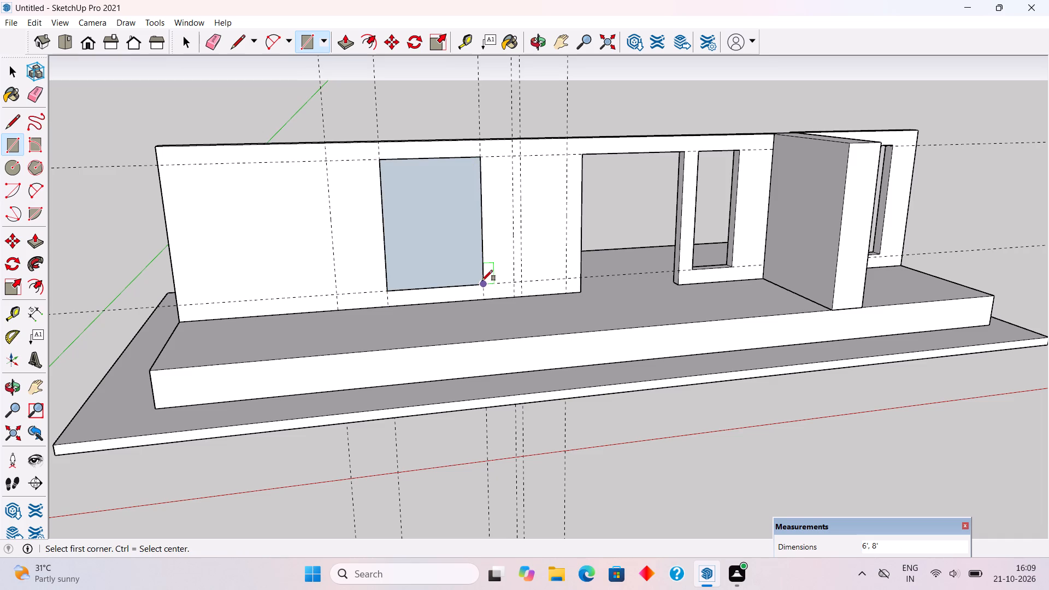
key(f)
click(465, 276)
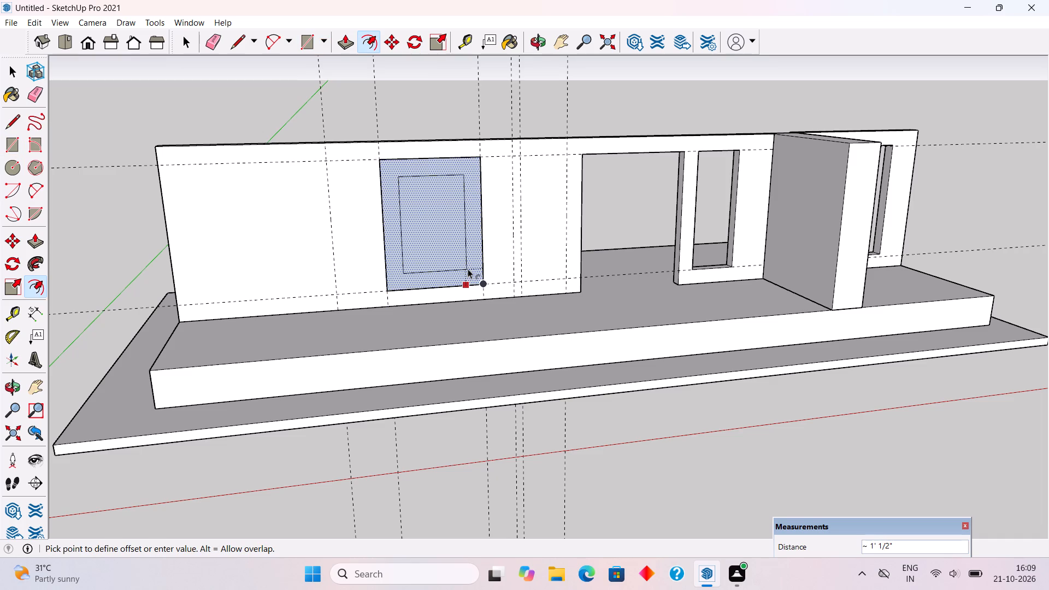
text(4")
key(Return)
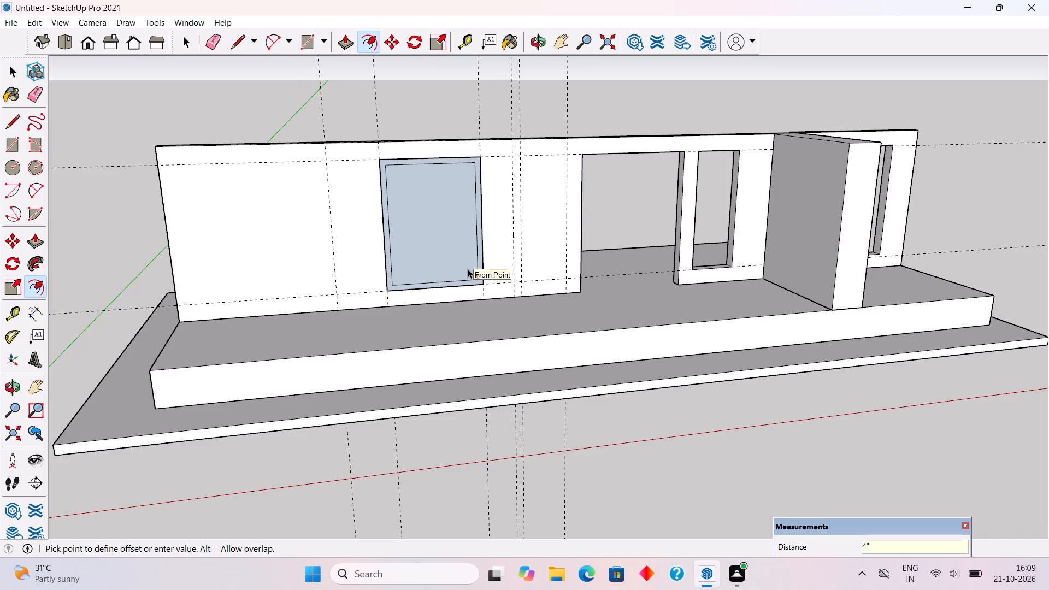
Place a vertical guide through the middle of the window rectangle, parallel to the inner outline's side edge.
key(t)
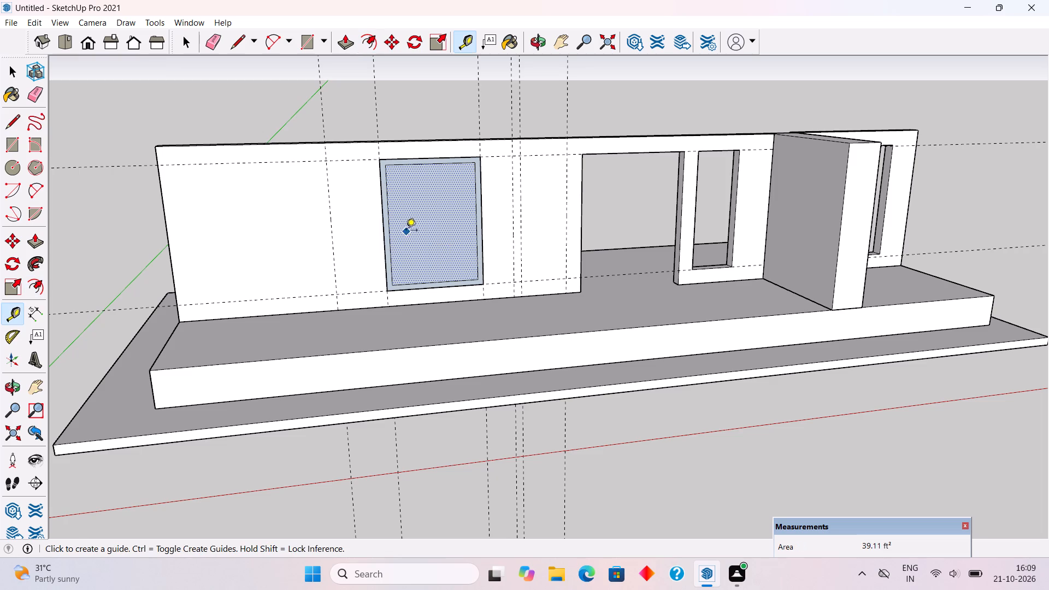
click(392, 241)
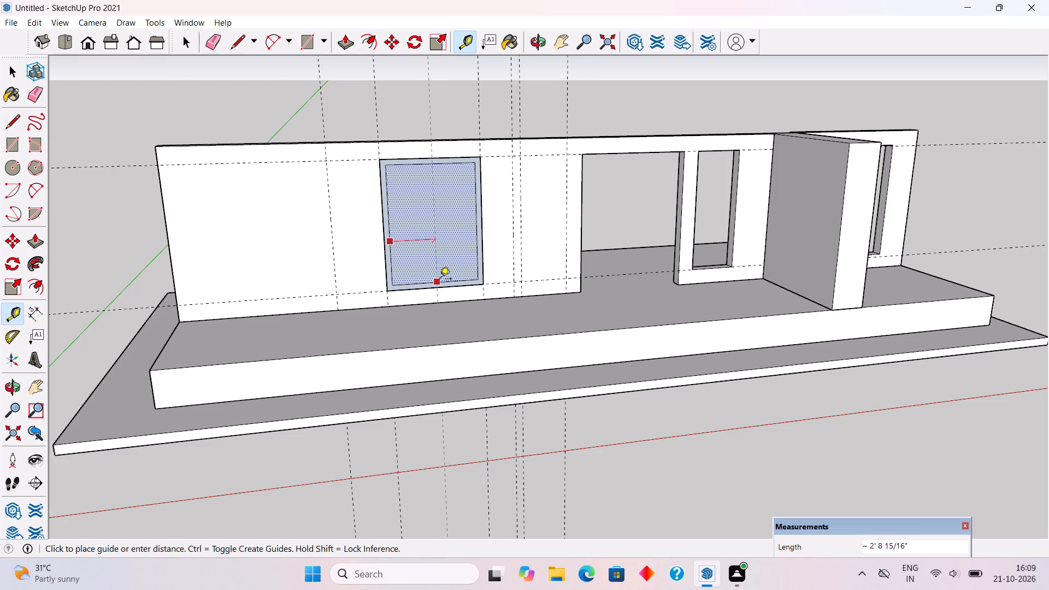
scroll(441, 282, up, 6)
scroll(441, 282, down, 9)
scroll(422, 176, up, 3)
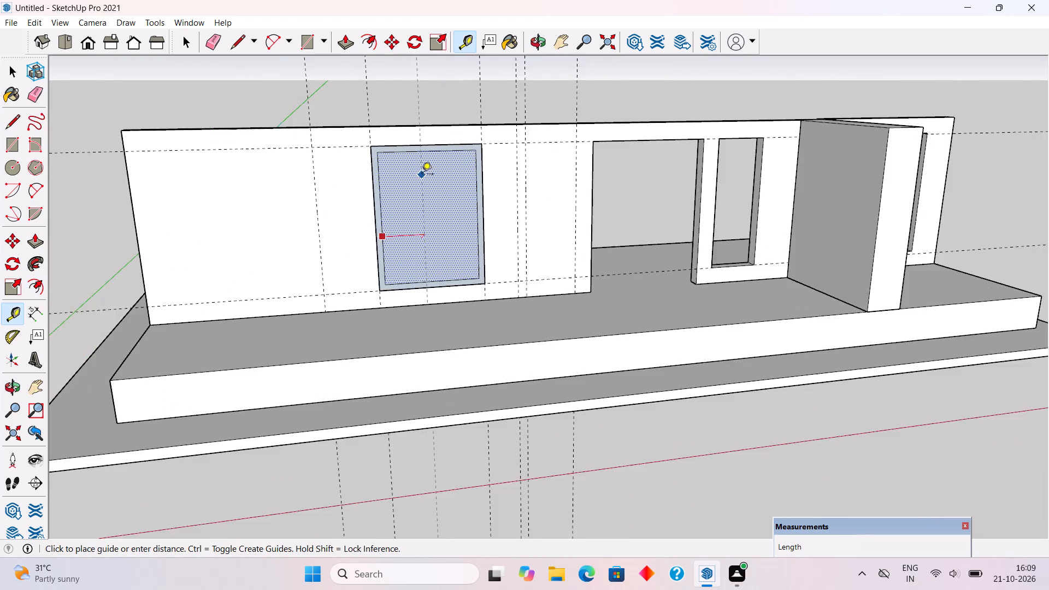
scroll(422, 175, up, 2)
click(431, 149)
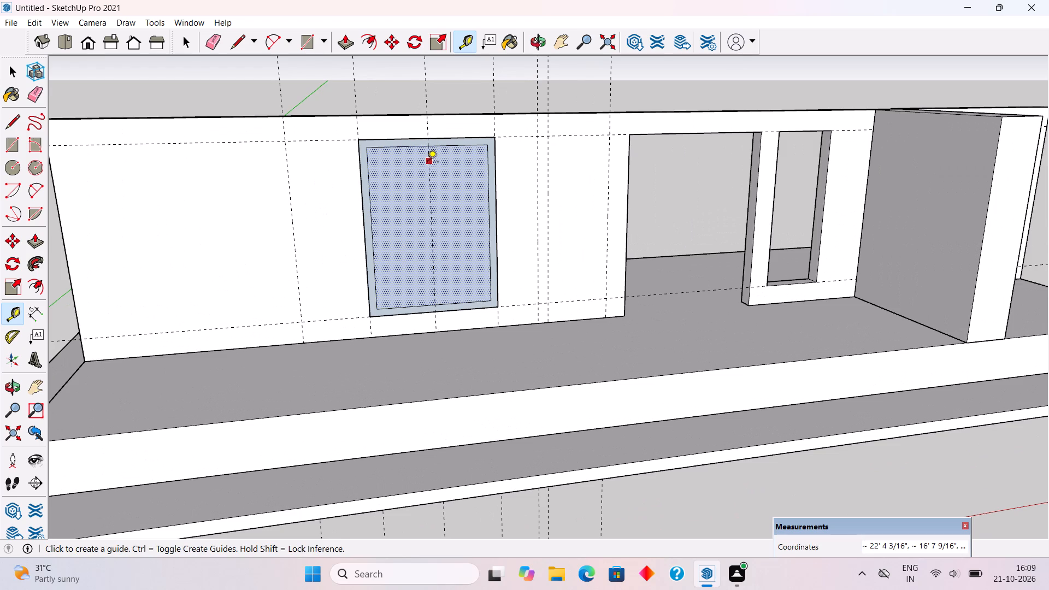
Add two vertical guides to the window face, one 2" on each side of the centre guide.
click(427, 163)
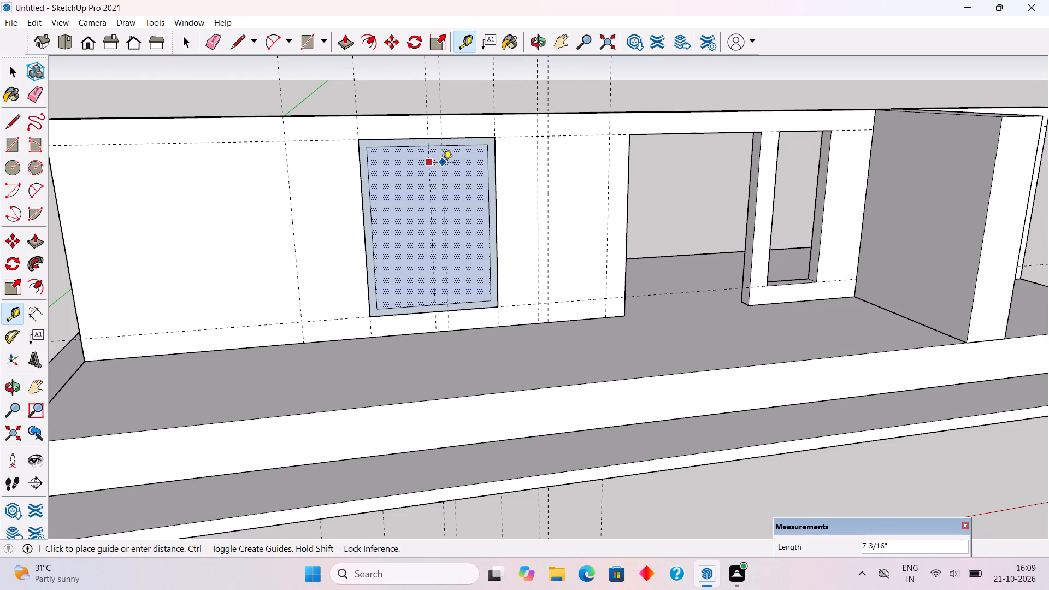
text(2")
key(Return)
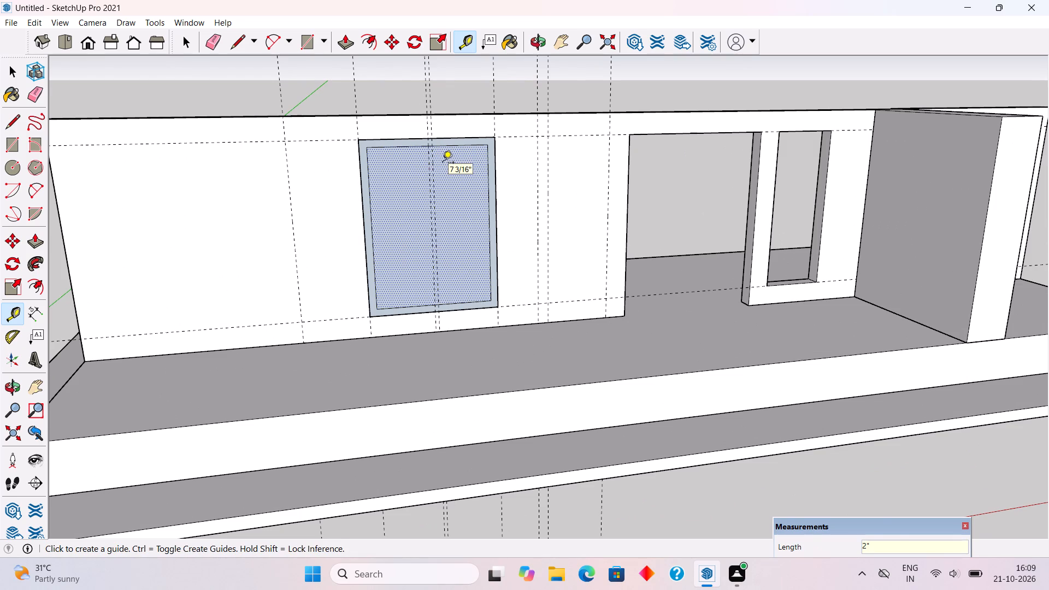
click(431, 157)
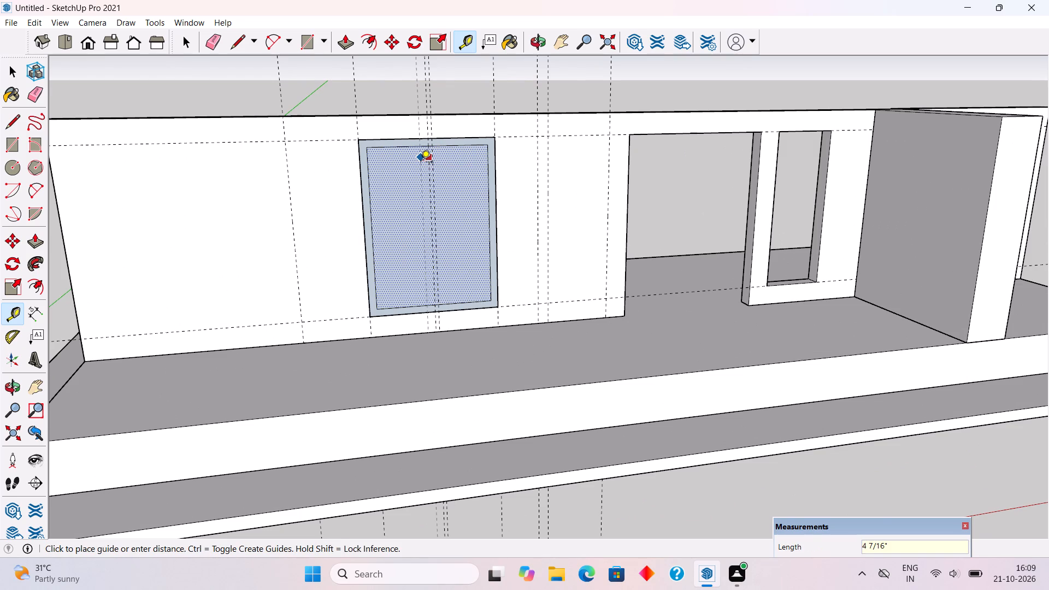
text(2")
key(Return)
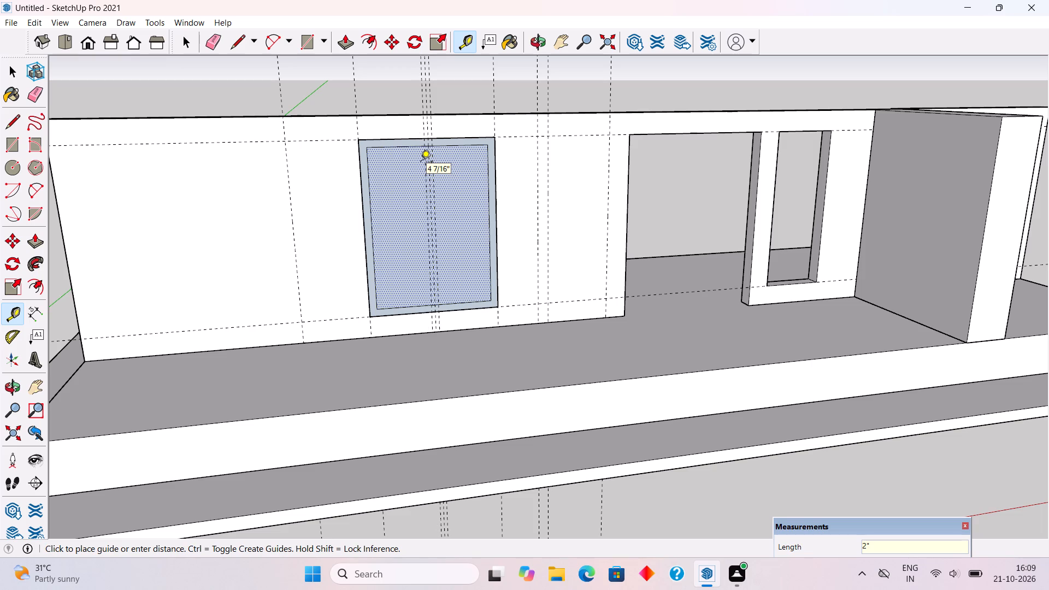
Draw two vertical lines 7' 4" long across the inner outline along the outer pair of centre guides to form the mullion.
key(l)
scroll(421, 159, up, 3)
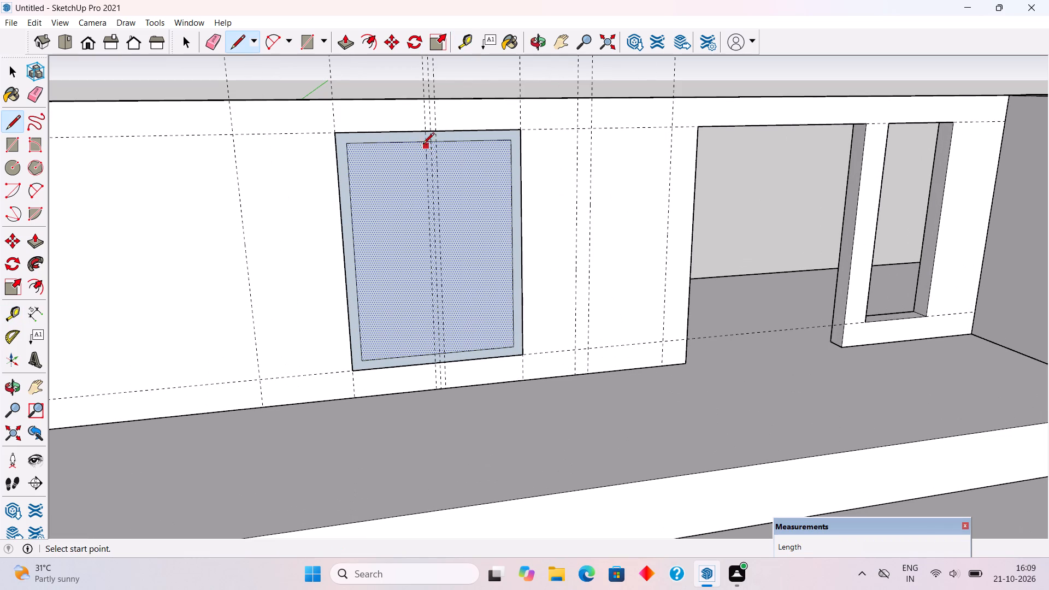
click(423, 145)
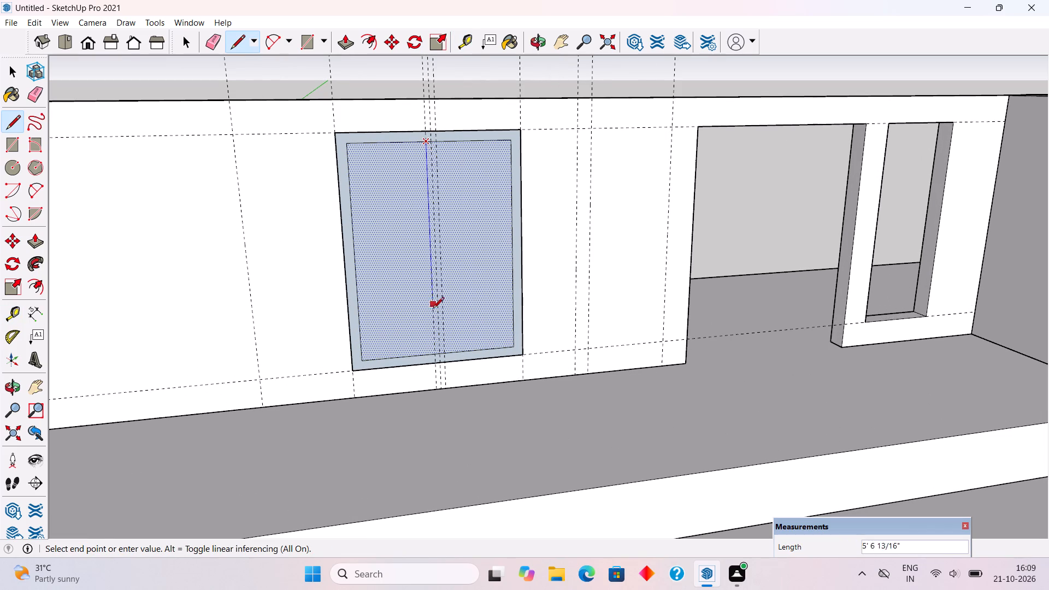
click(435, 352)
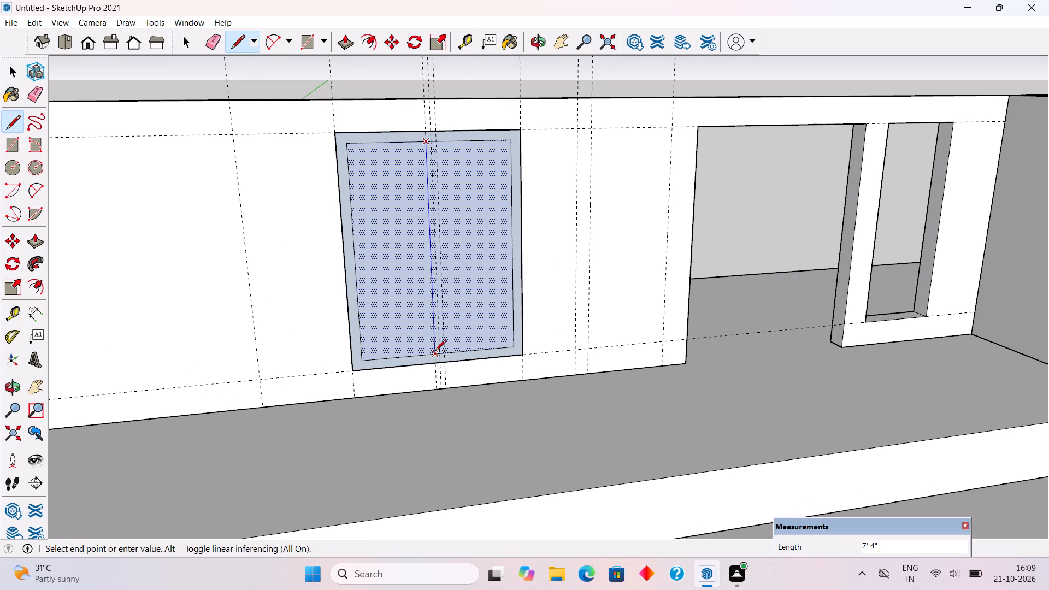
click(439, 143)
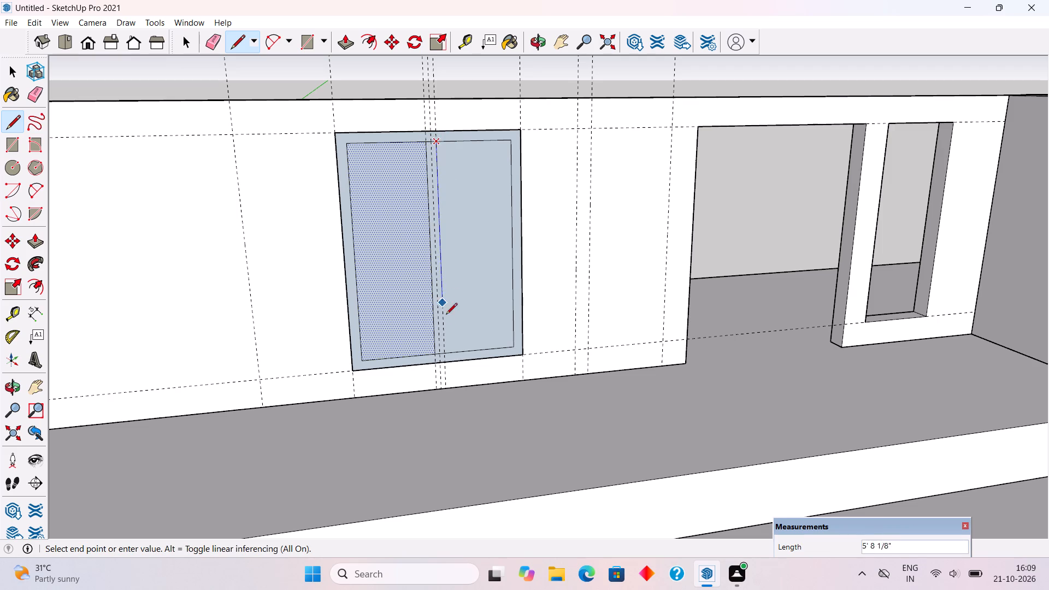
click(447, 354)
Erase the centre guide and the short edges crossing the mullion at its bottom and top ends.
key(e)
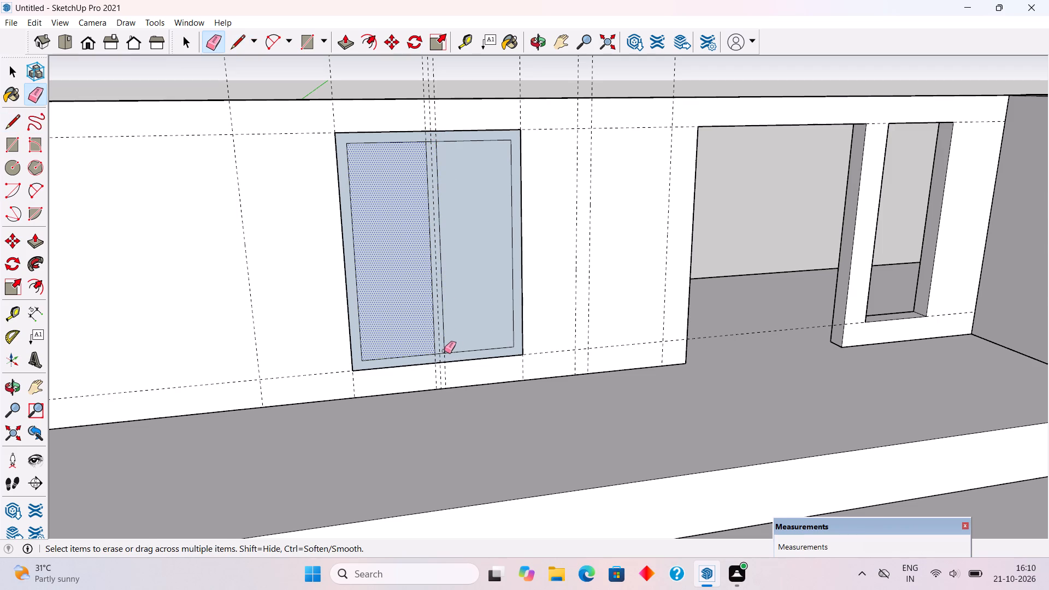
scroll(449, 351, up, 3)
click(437, 356)
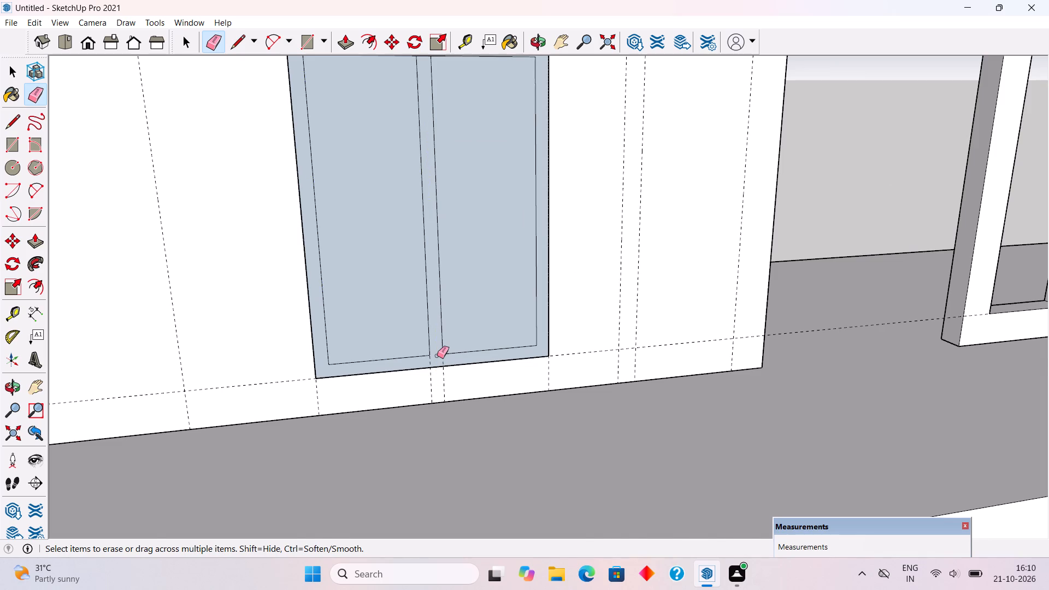
scroll(438, 356, down, 4)
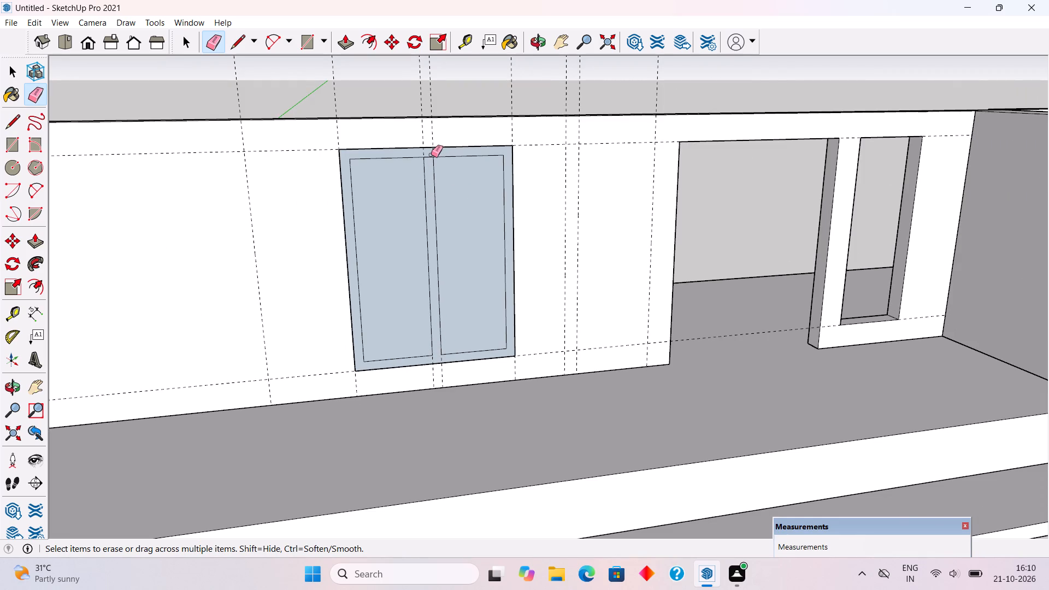
click(431, 156)
Delete the two pane faces on either side of the mullion, leaving only the window frame.
key(space)
click(408, 199)
key(Delete)
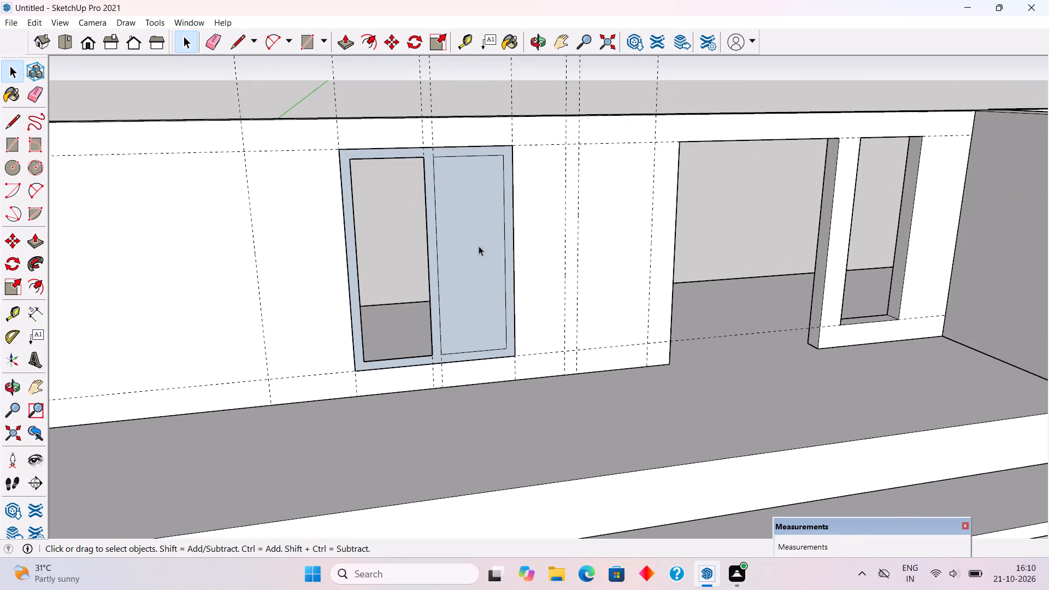
click(479, 246)
key(Delete)
Push/Pull the window frame face outward by 4".
key(p)
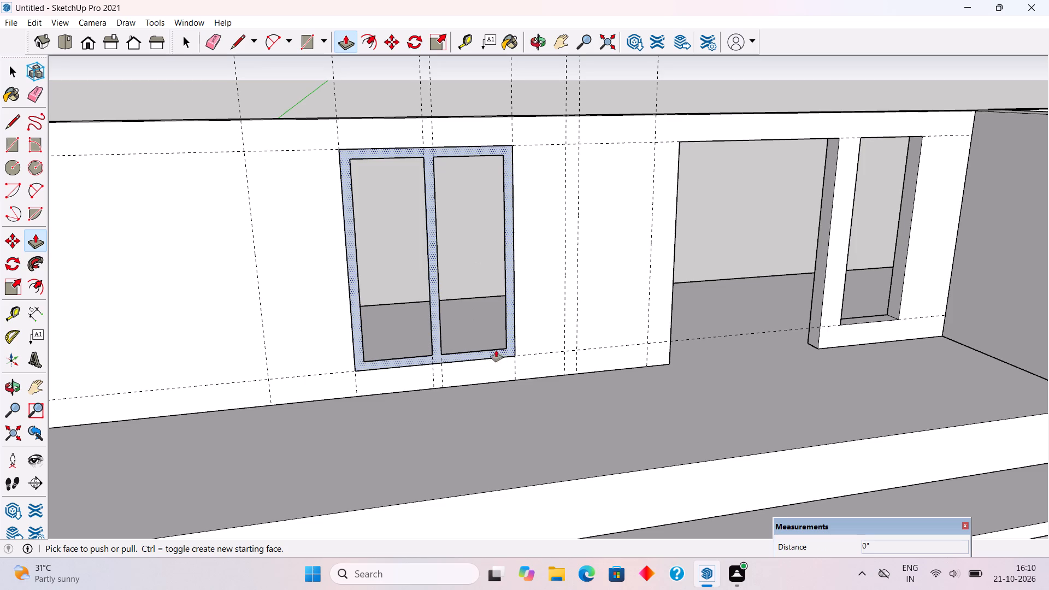
click(508, 350)
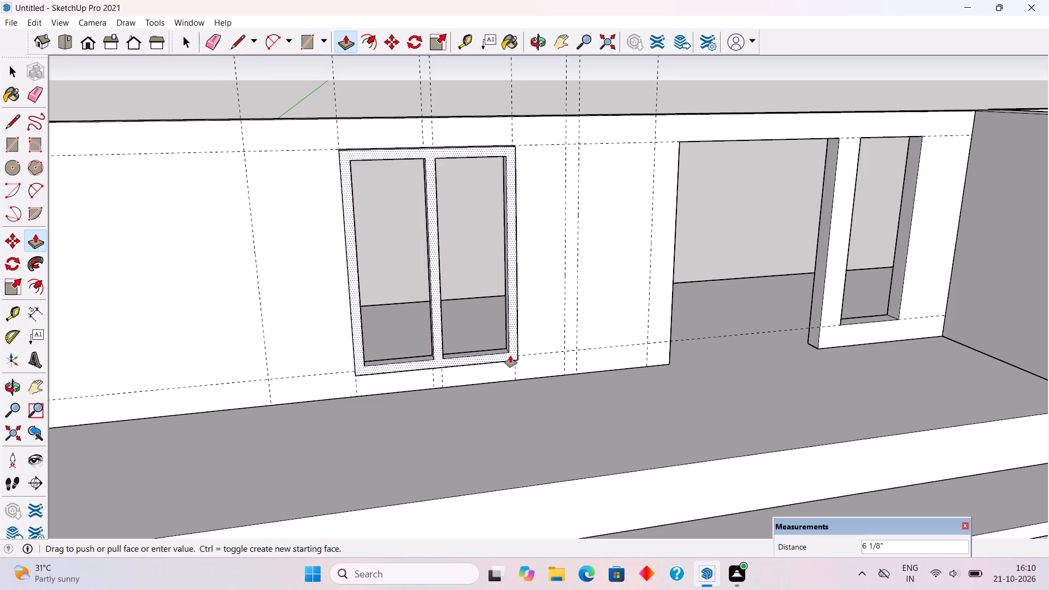
text(4")
key(Return)
key(space)
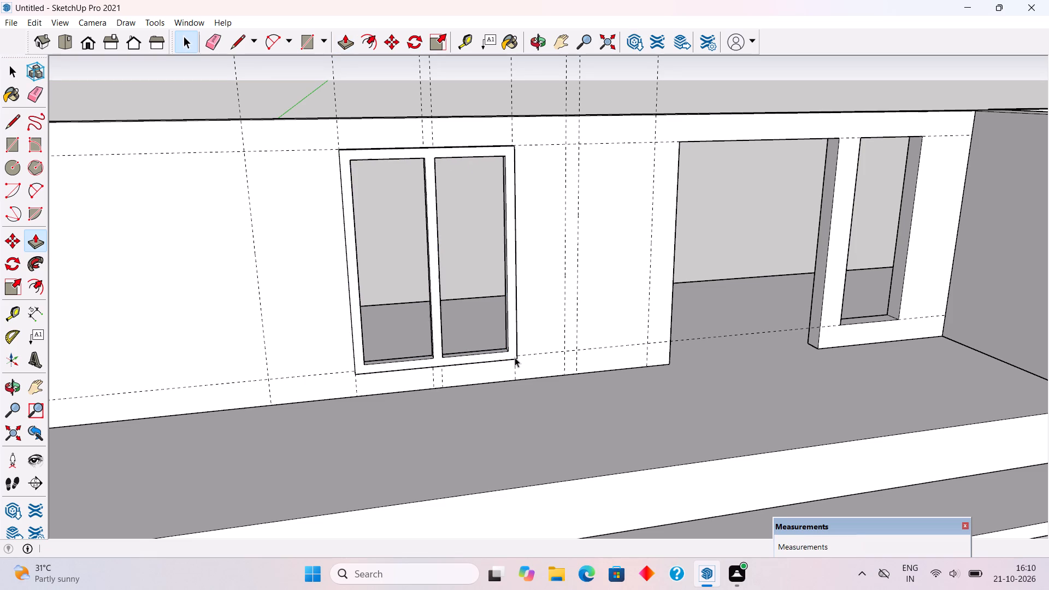
Make the extruded window frame, with all its connected faces and edges, into a group.
triple_click(514, 357)
right_click(514, 357)
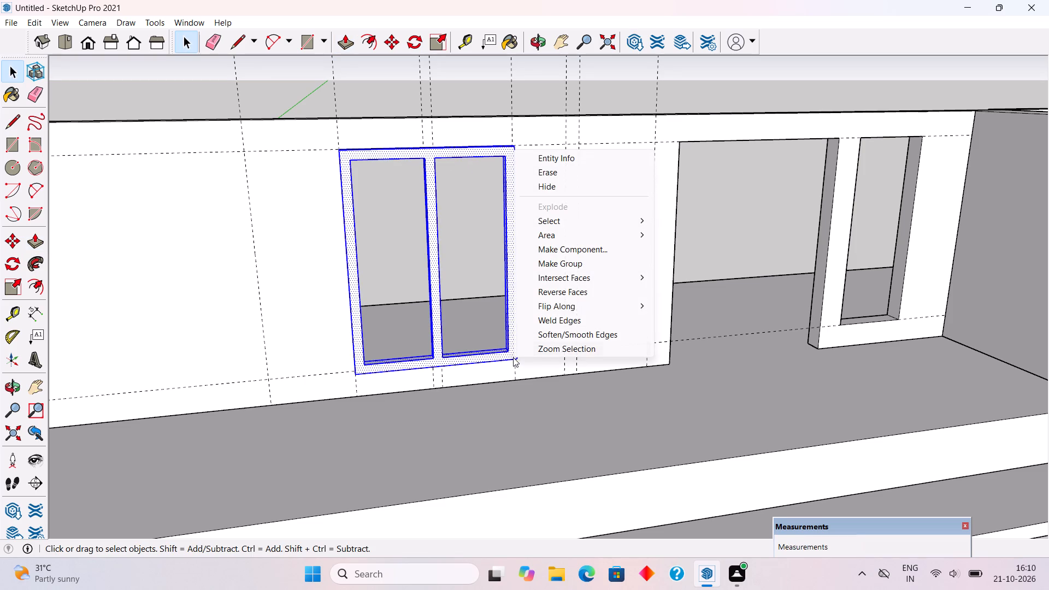
click(574, 261)
click(491, 256)
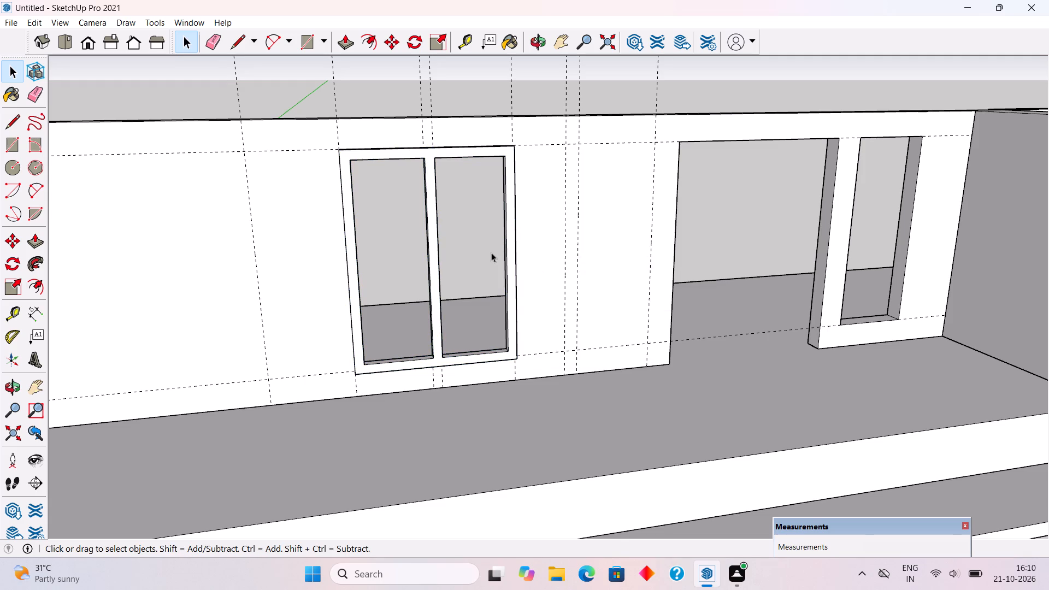
Move the window frame group 4" back into its opening, flush with the wall face, and recess it a further 1".
scroll(491, 252, up, 2)
scroll(506, 336, up, 2)
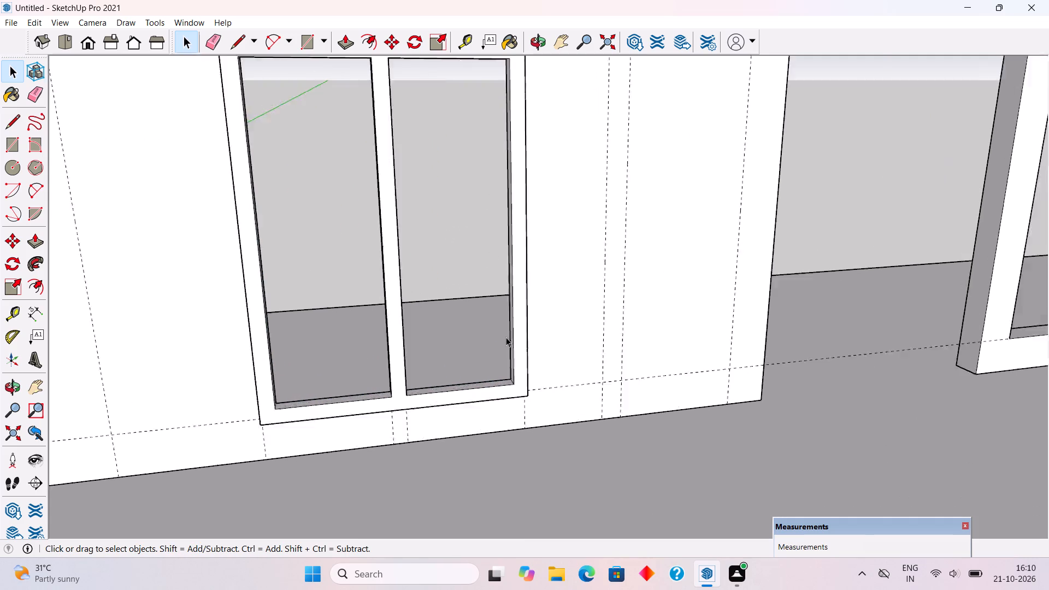
scroll(506, 337, up, 4)
click(523, 418)
key(m)
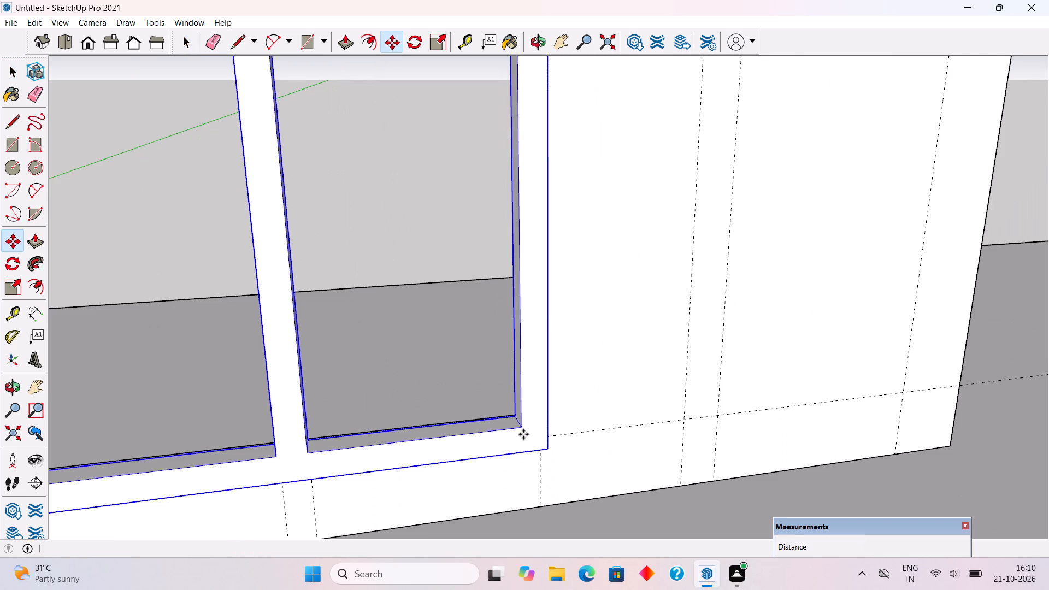
click(546, 451)
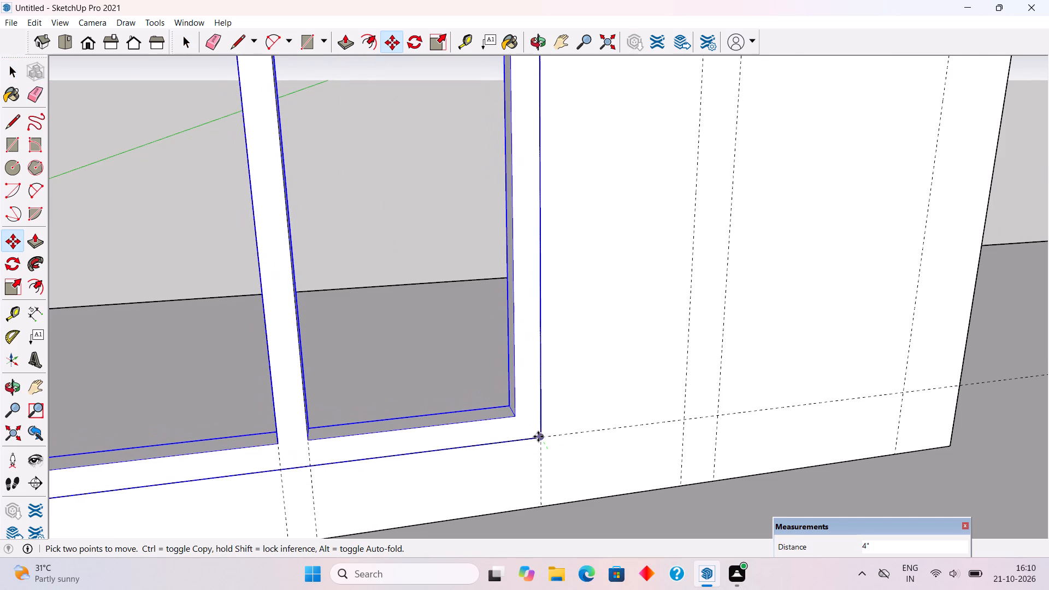
click(538, 436)
scroll(539, 437, up, 5)
click(539, 437)
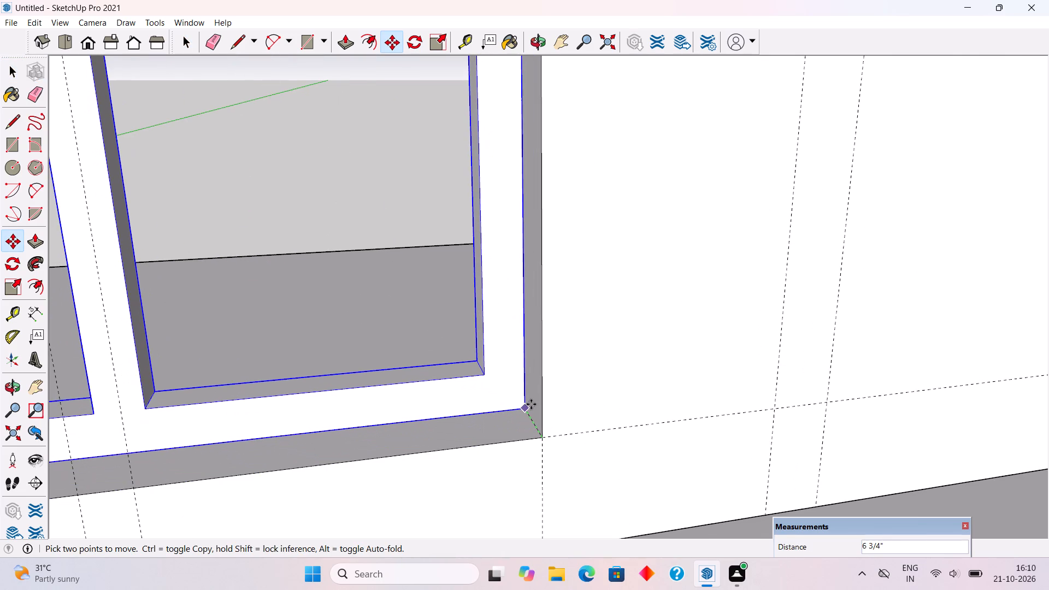
text(1")
key(Return)
key(space)
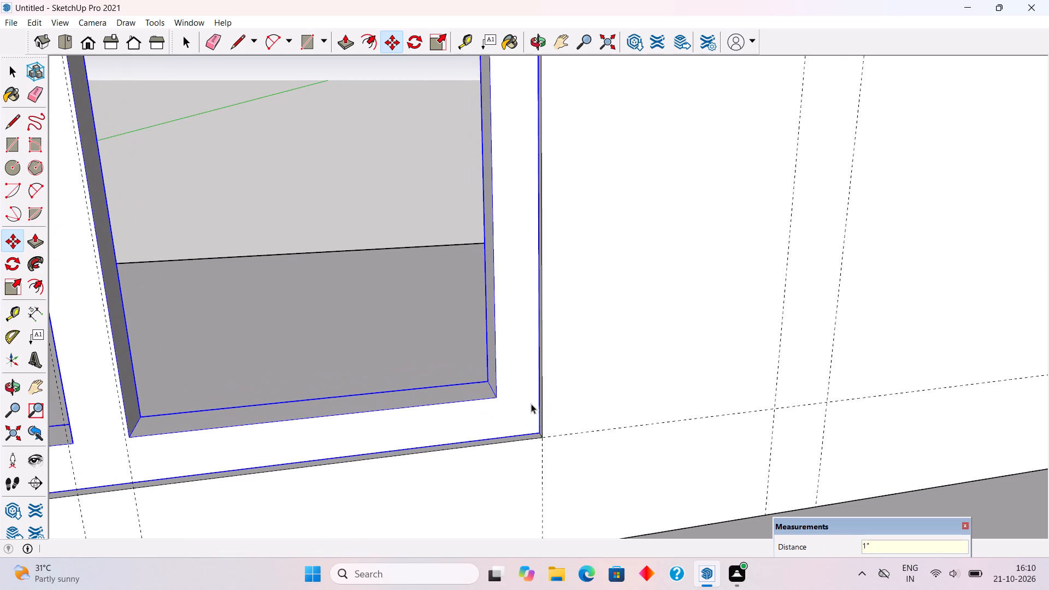
Draw a 2' 6" by 7' 4" glass pane rectangle in each of the window frame's two openings.
scroll(531, 404, down, 7)
click(448, 240)
scroll(449, 255, down, 5)
middle_drag(476, 370, 461, 354)
scroll(323, 154, up, 5)
key(r)
scroll(237, 164, down, 3)
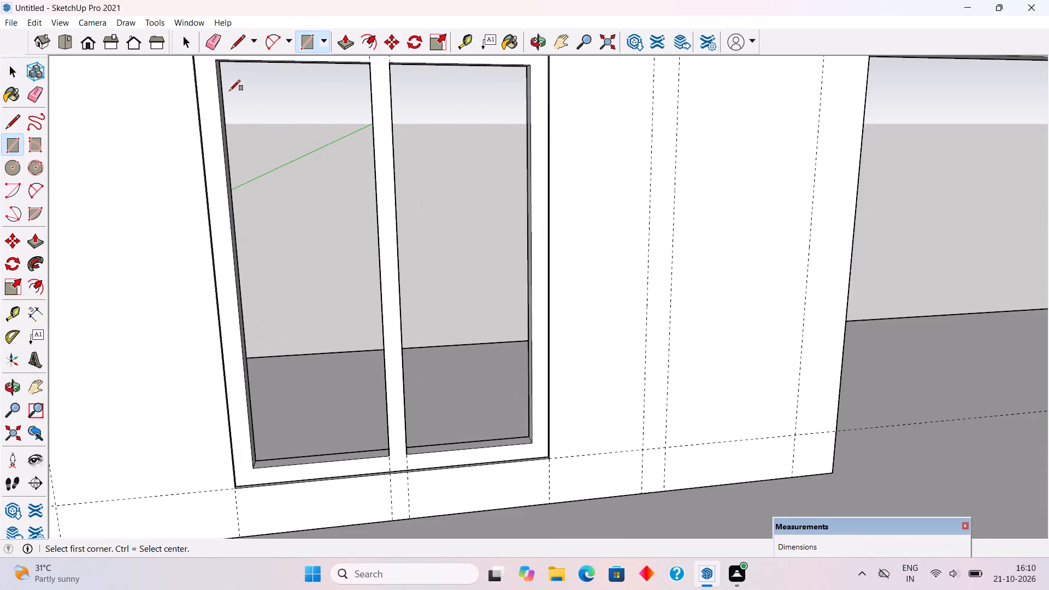
scroll(227, 91, down, 2)
click(218, 64)
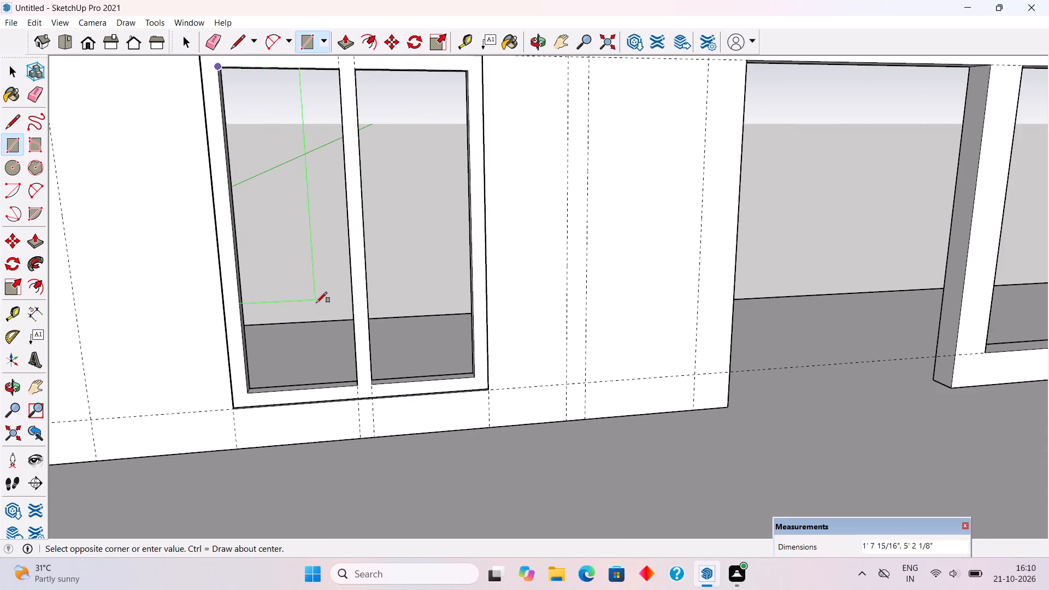
click(355, 386)
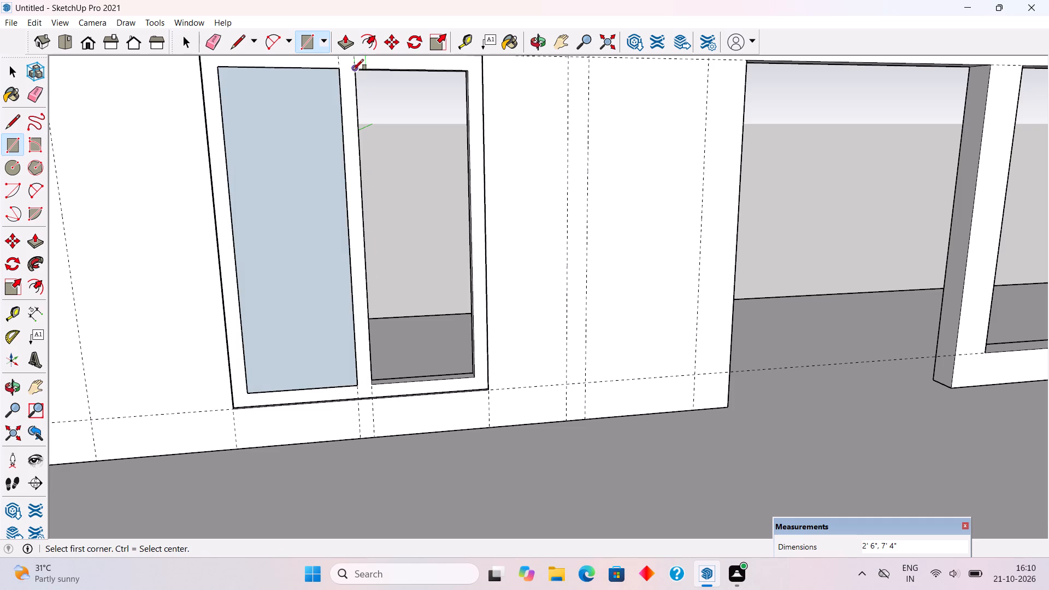
click(353, 67)
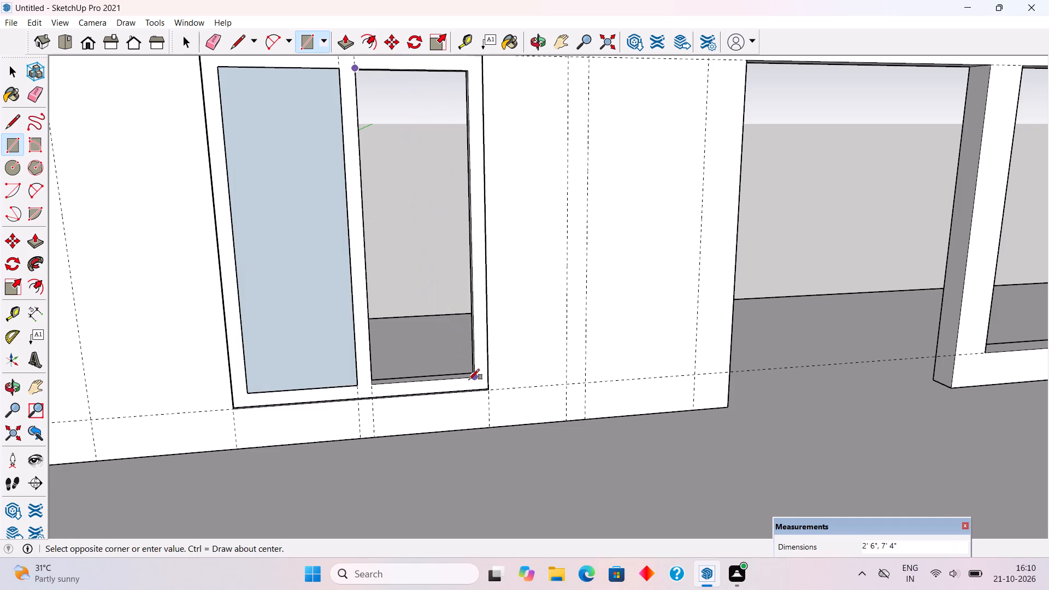
click(470, 380)
Make each of the two glass pane rectangles into its own separate group.
key(space)
triple_click(458, 361)
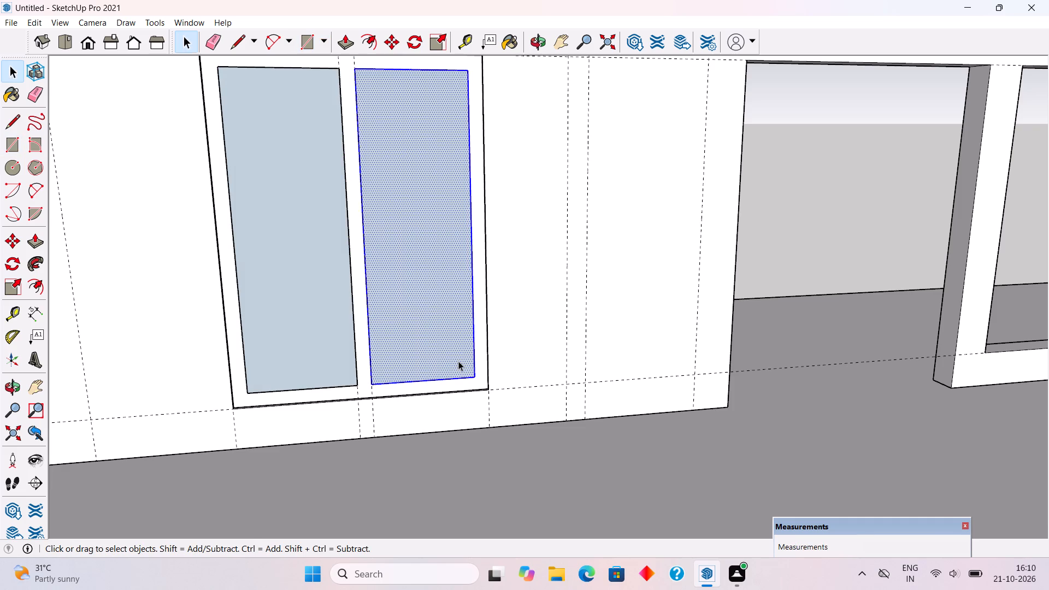
right_click(458, 361)
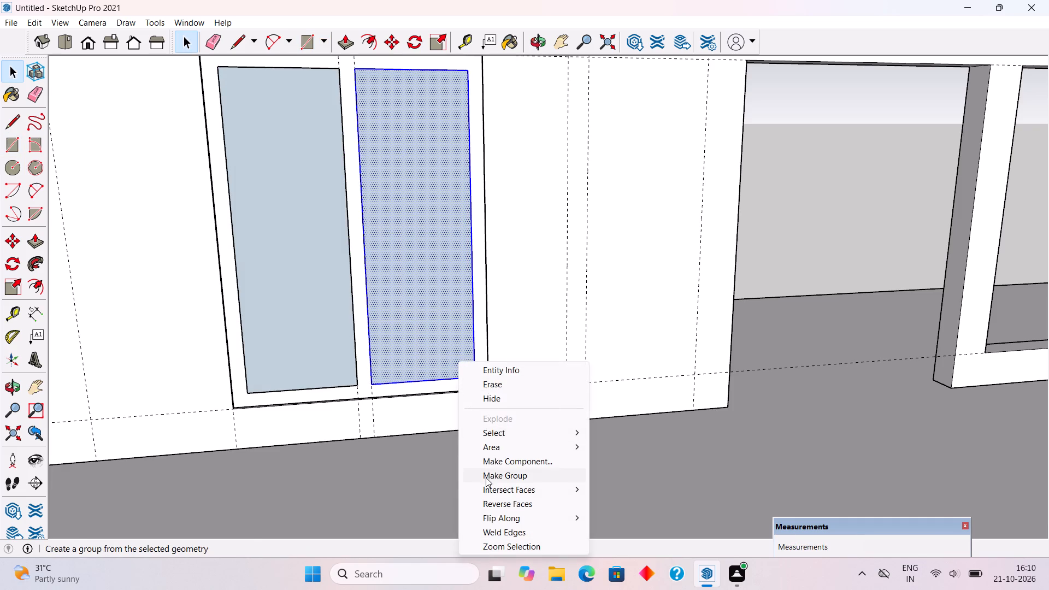
click(486, 477)
triple_click(332, 279)
right_click(332, 279)
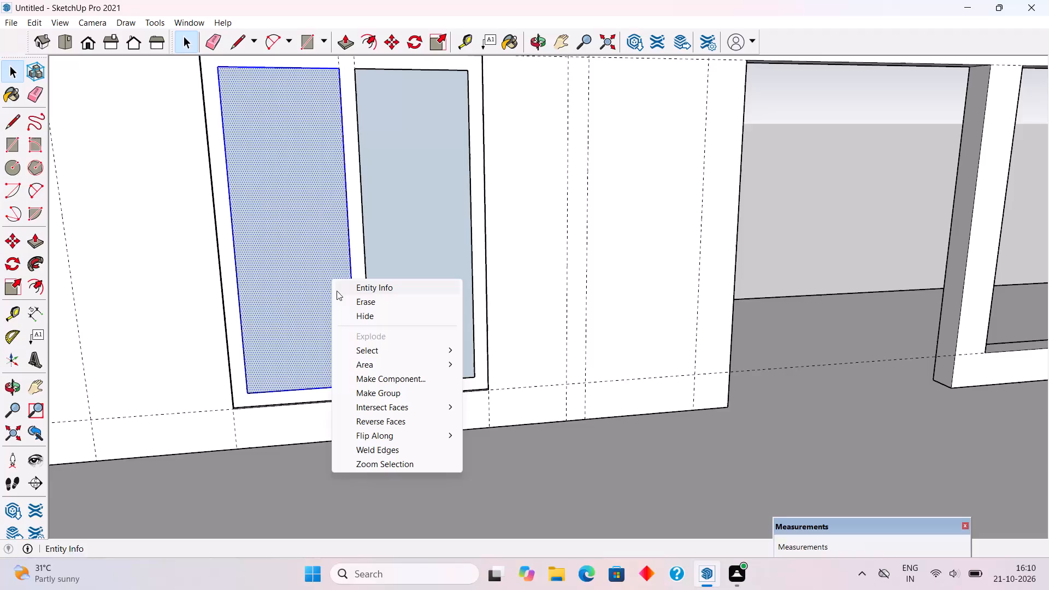
click(368, 396)
scroll(303, 264, down, 8)
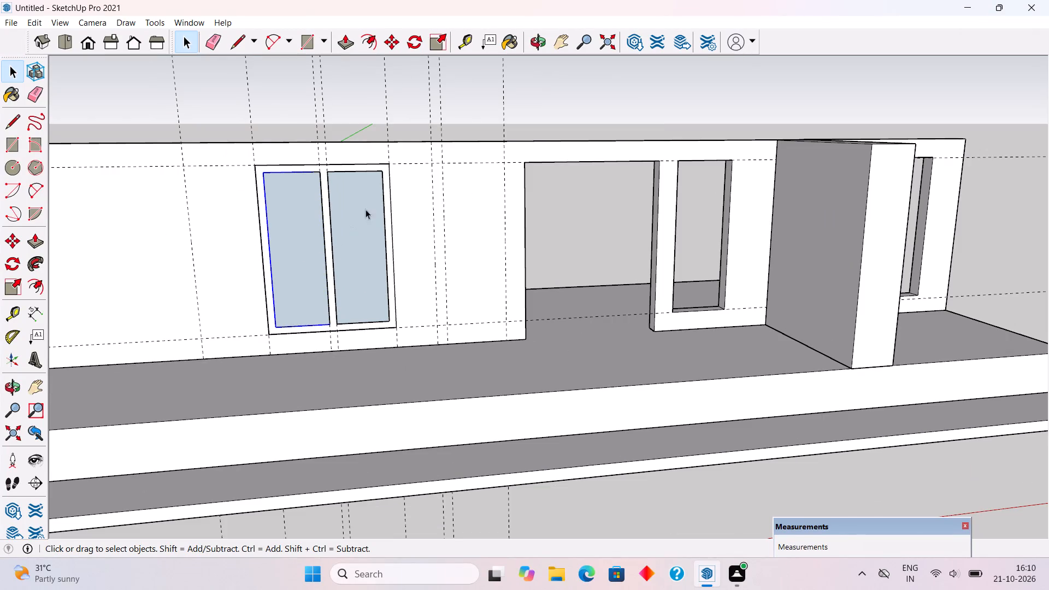
click(632, 96)
Move the short end wall with the wide window opening 9" forward along the cross wall.
middle_drag(621, 200, 476, 197)
scroll(476, 197, down, 8)
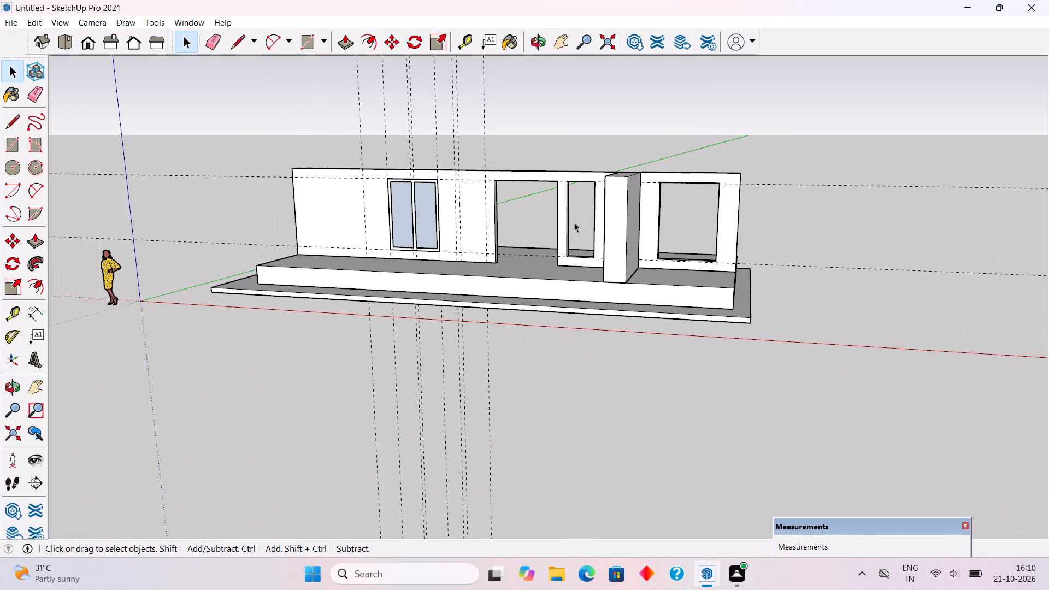
scroll(747, 308, up, 6)
scroll(616, 80, up, 4)
middle_drag(735, 118, 783, 126)
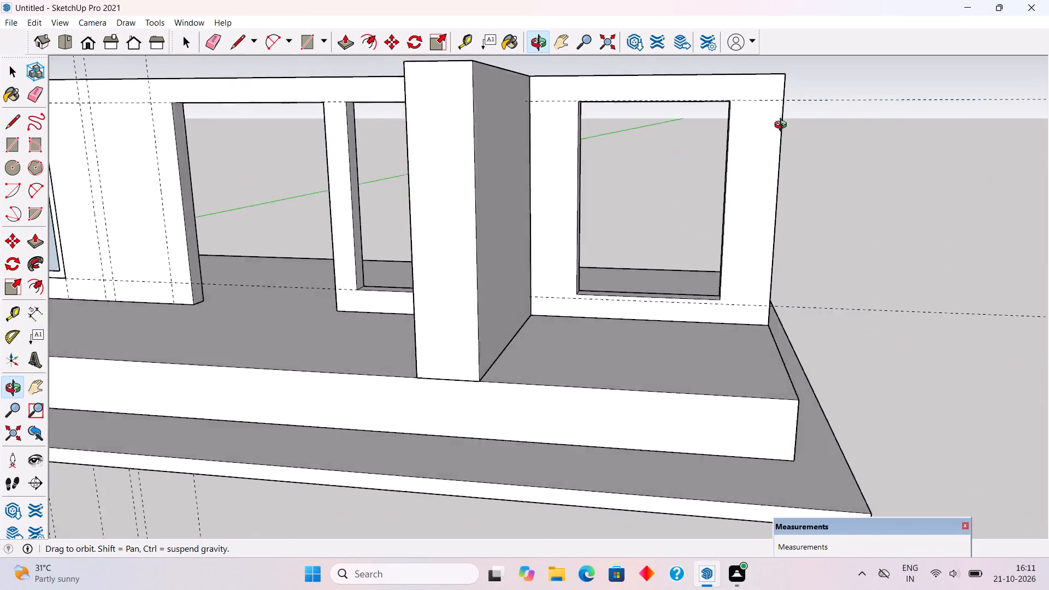
middle_drag(783, 126, 792, 127)
scroll(792, 127, up, 1)
scroll(596, 150, up, 1)
middle_drag(587, 169, 520, 450)
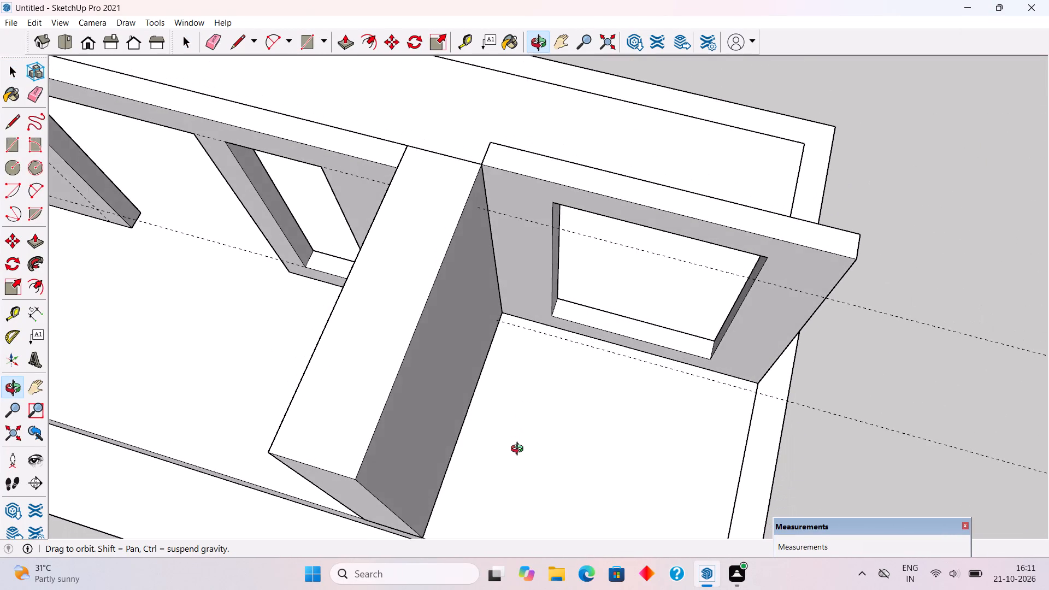
middle_drag(520, 450, 470, 482)
scroll(522, 287, up, 4)
click(522, 287)
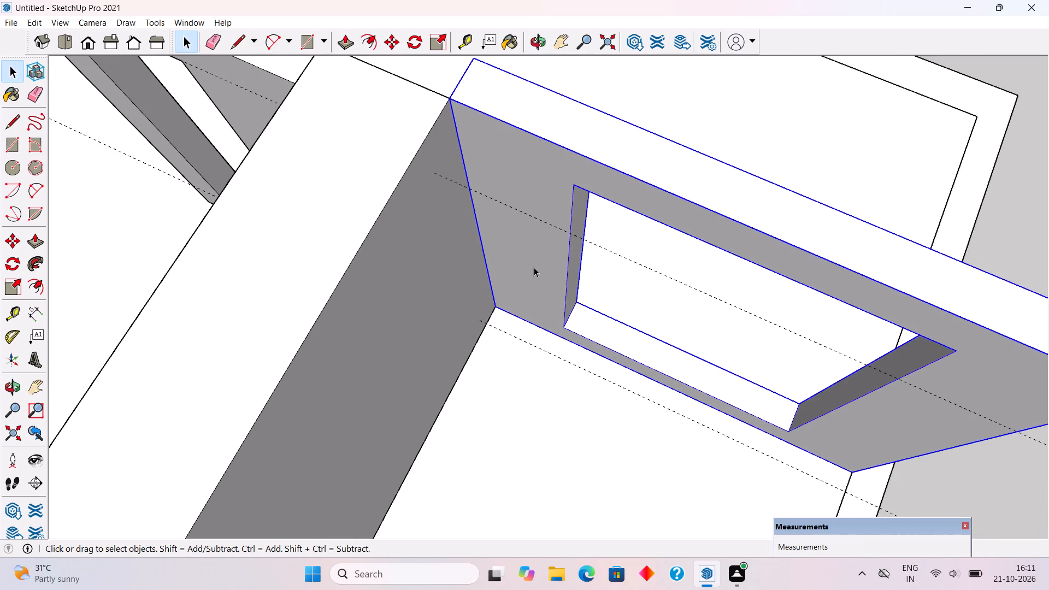
key(m)
click(495, 309)
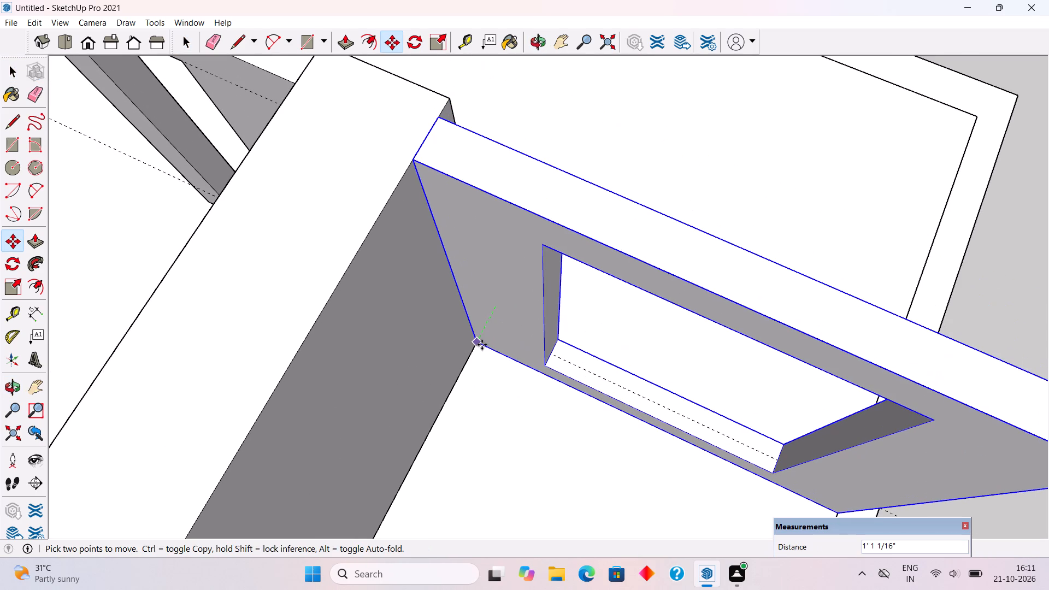
key(9)
key(Return)
key(space)
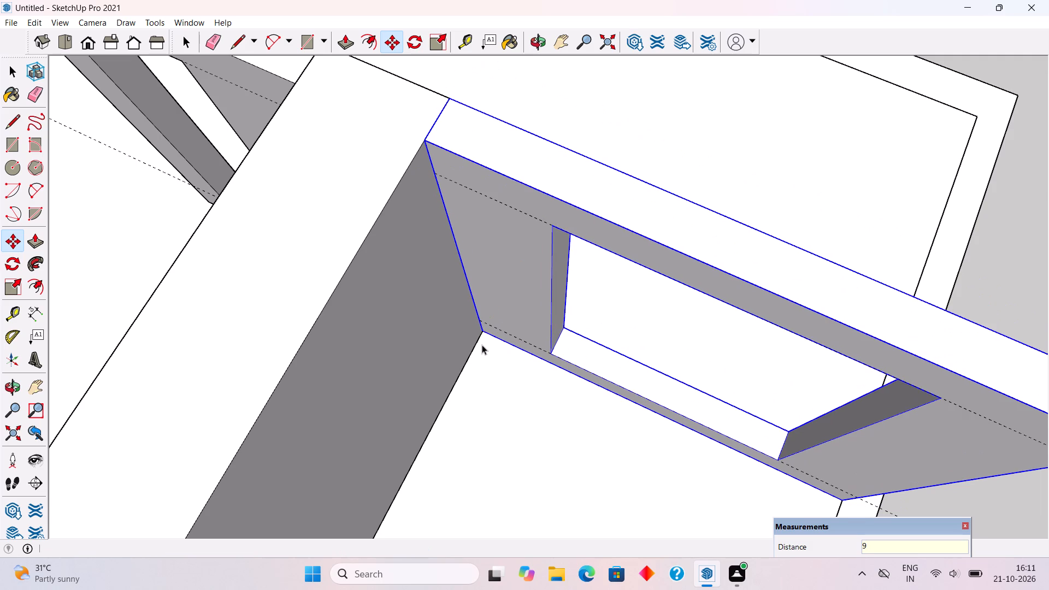
scroll(480, 346, down, 9)
click(926, 255)
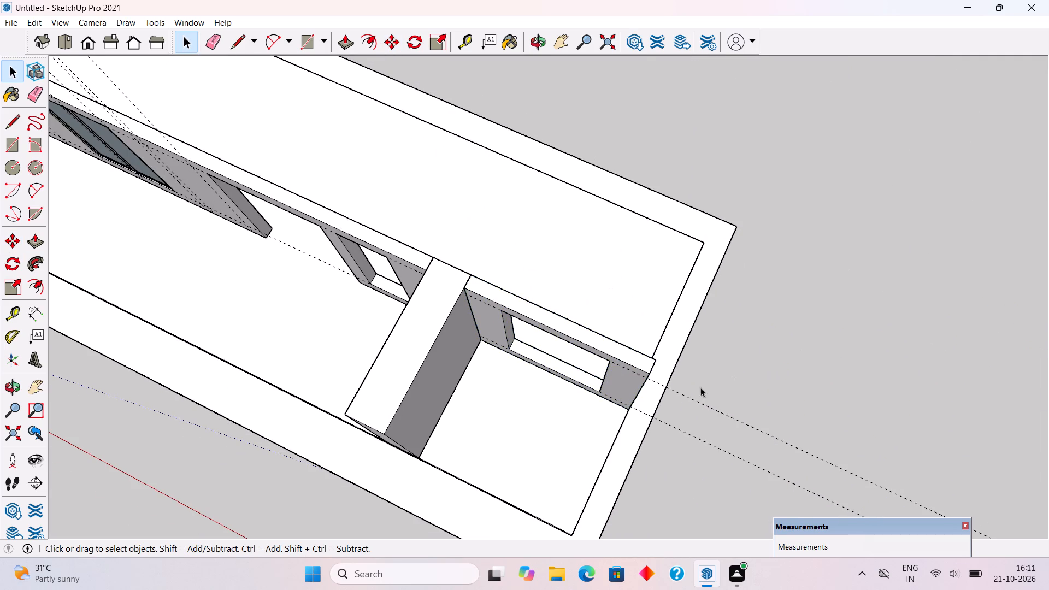
Draw a 6' by 8' rectangle covering the window opening in the short end wall.
middle_drag(599, 457, 766, 276)
scroll(703, 319, up, 3)
scroll(670, 365, up, 3)
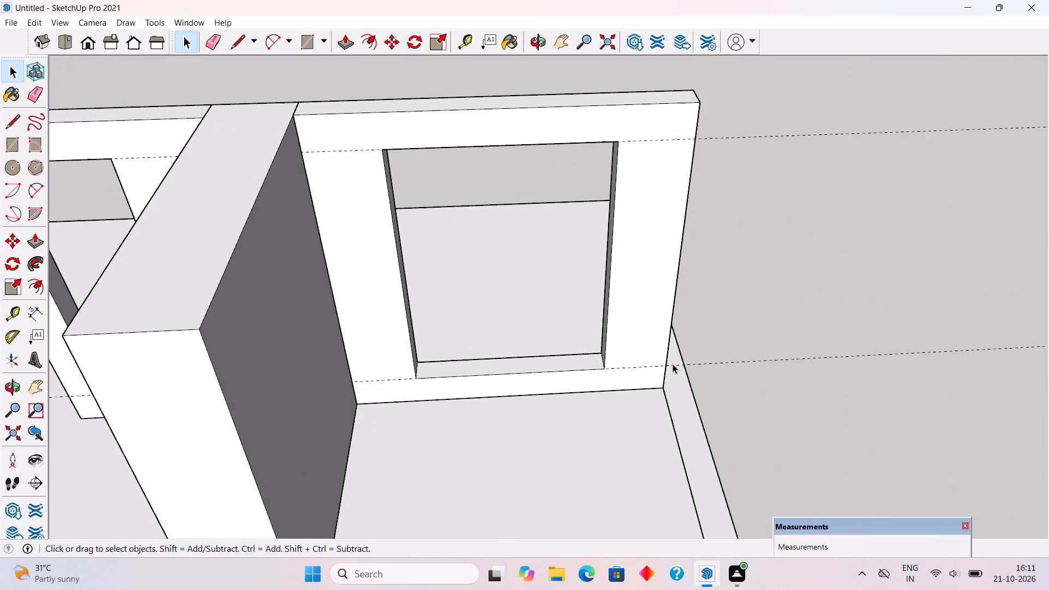
key(r)
click(379, 151)
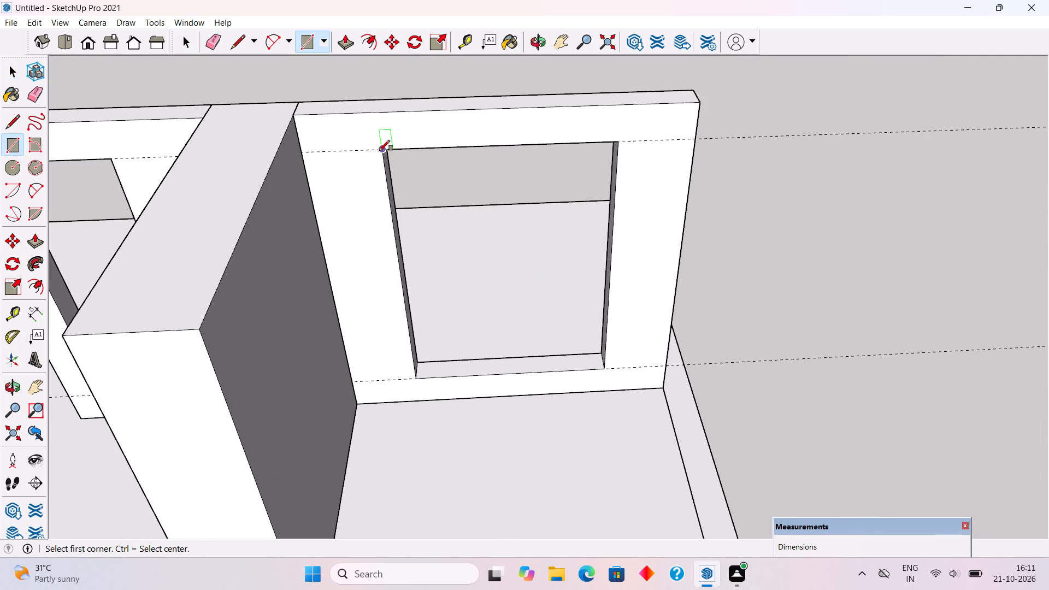
click(601, 370)
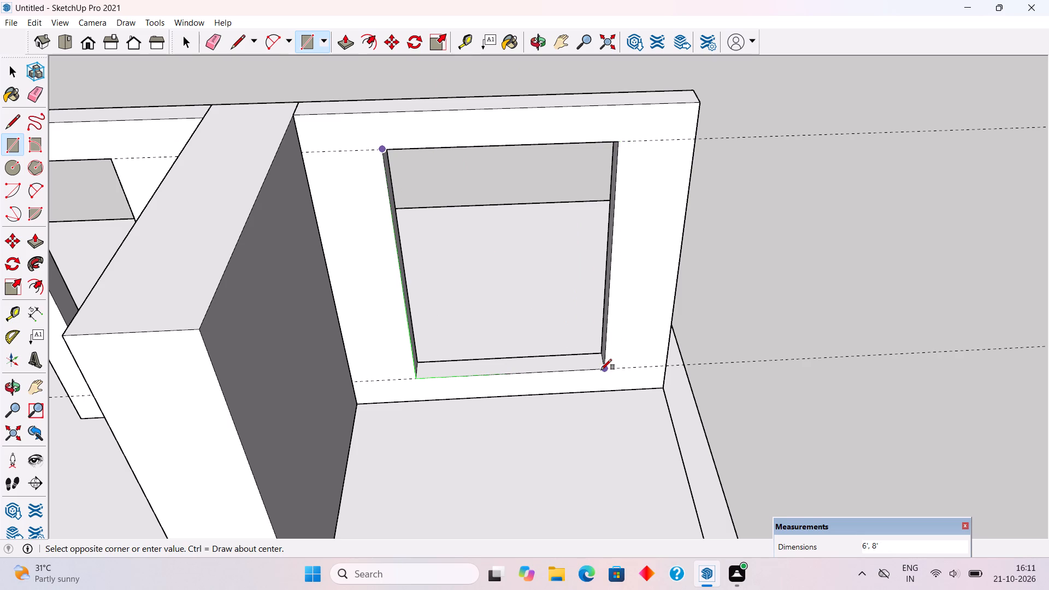
Offset the new window rectangle's outline 4" inward to form the frame border.
key(f)
click(574, 351)
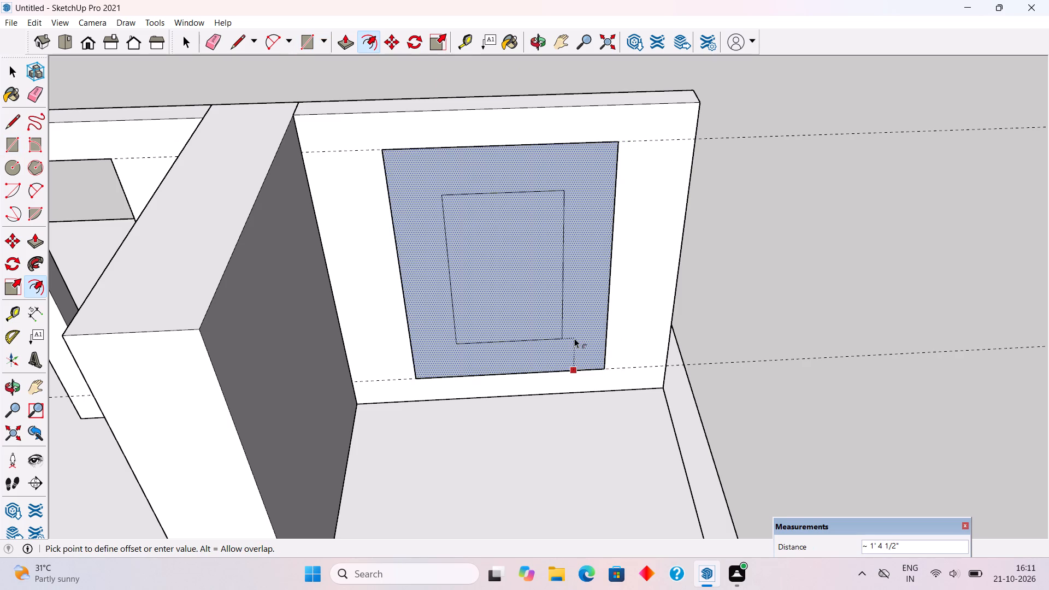
text(4")
key(Return)
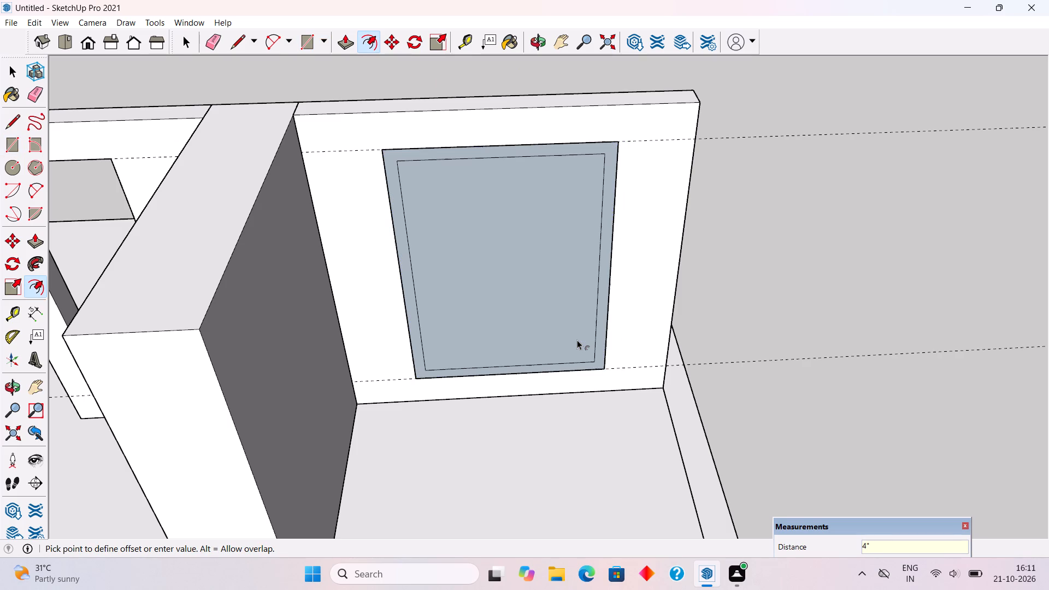
Place a vertical guide through the centre of the new window and parallel guides 2" to either side of it.
text(ft)
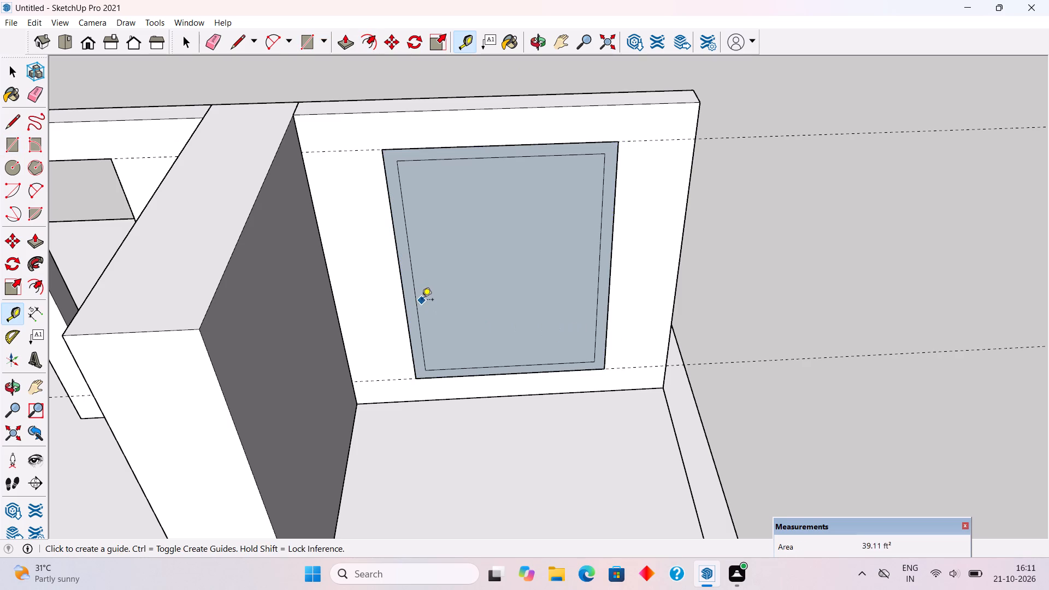
click(417, 304)
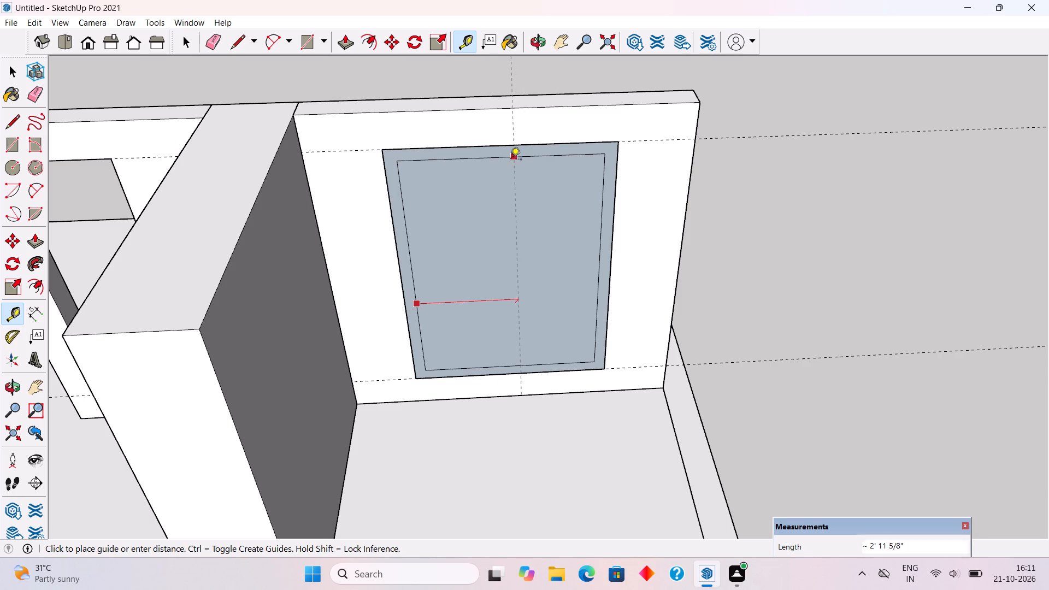
click(504, 161)
click(500, 198)
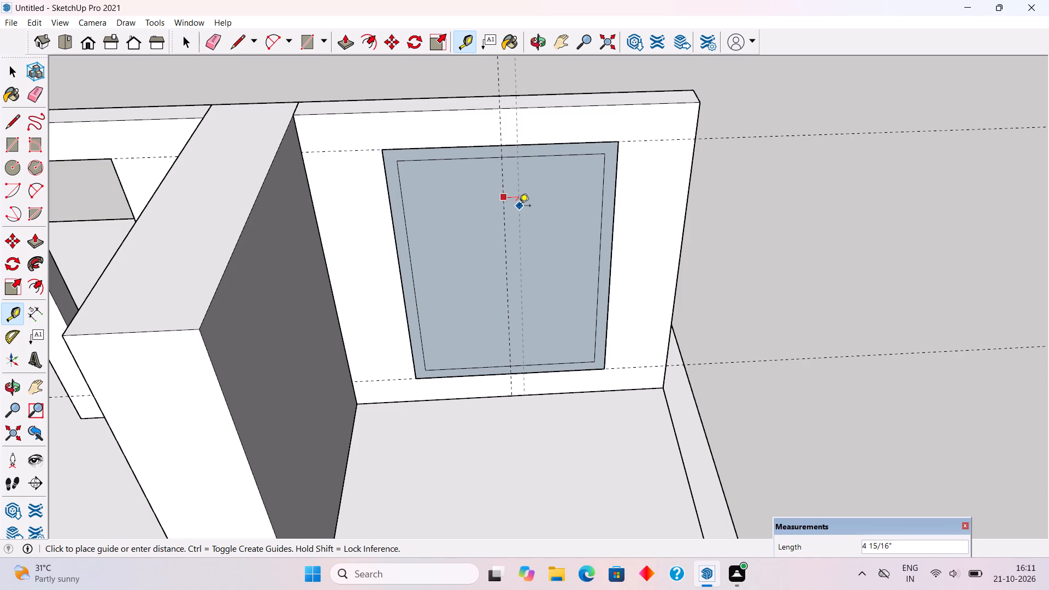
text(2")
key(Return)
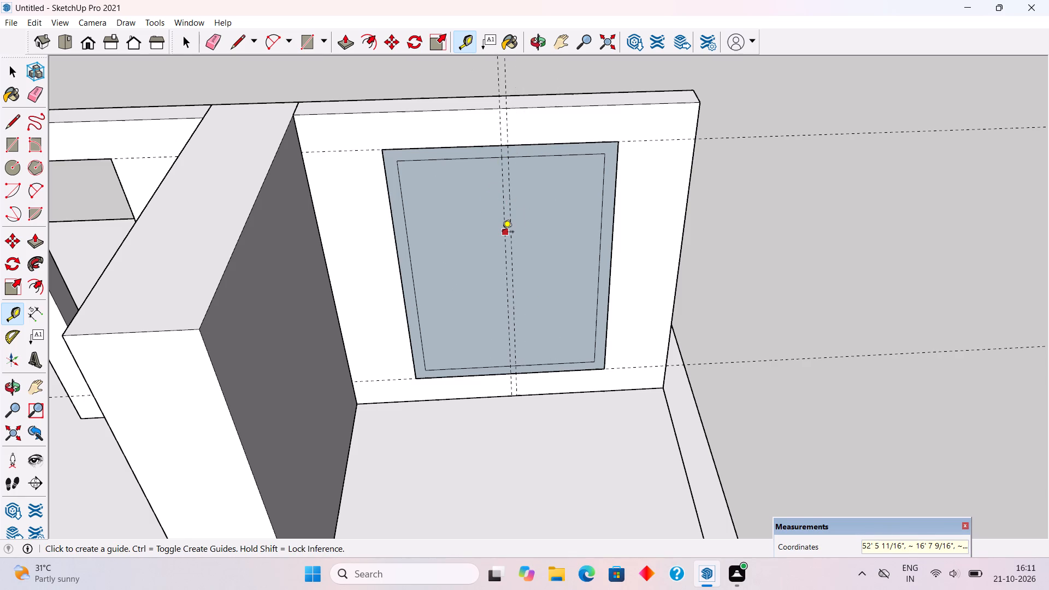
click(502, 233)
text(2")
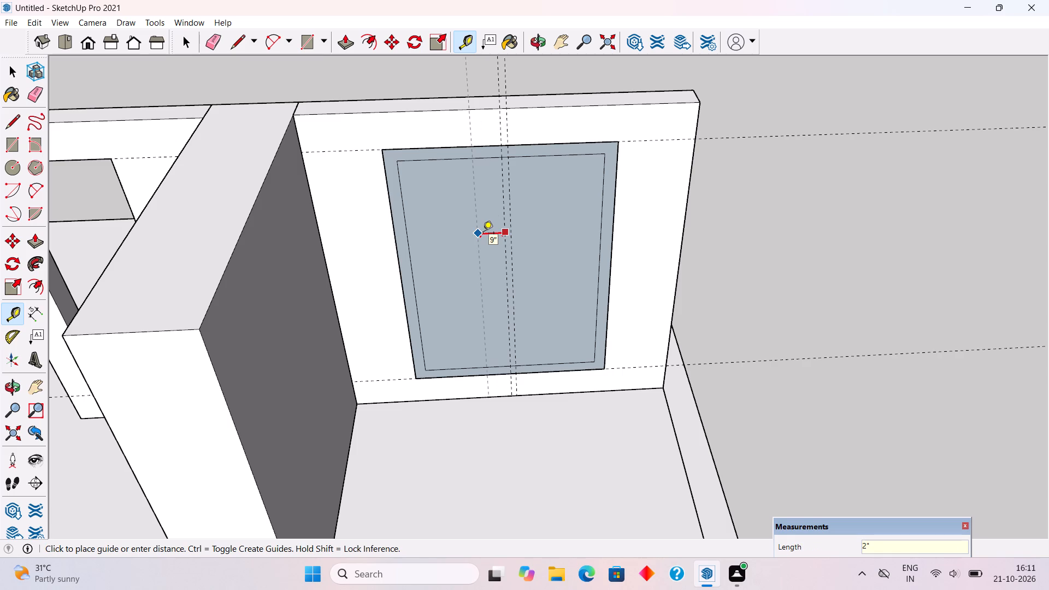
key(Return)
Draw two 7' 4" vertical mullion edges along the outer guides inside the frame border and erase the short border segments between them.
key(l)
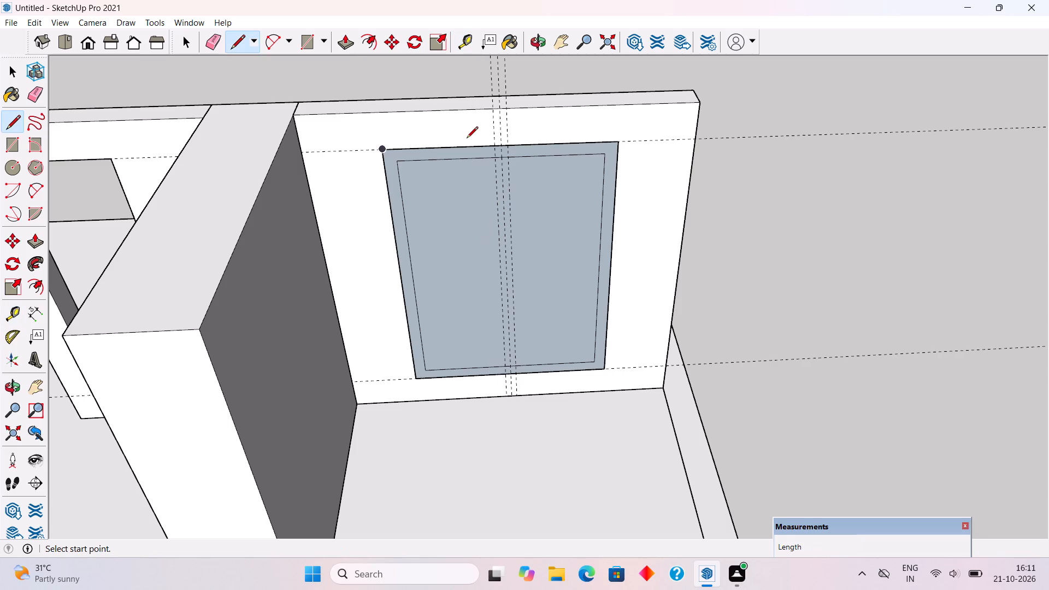
click(495, 160)
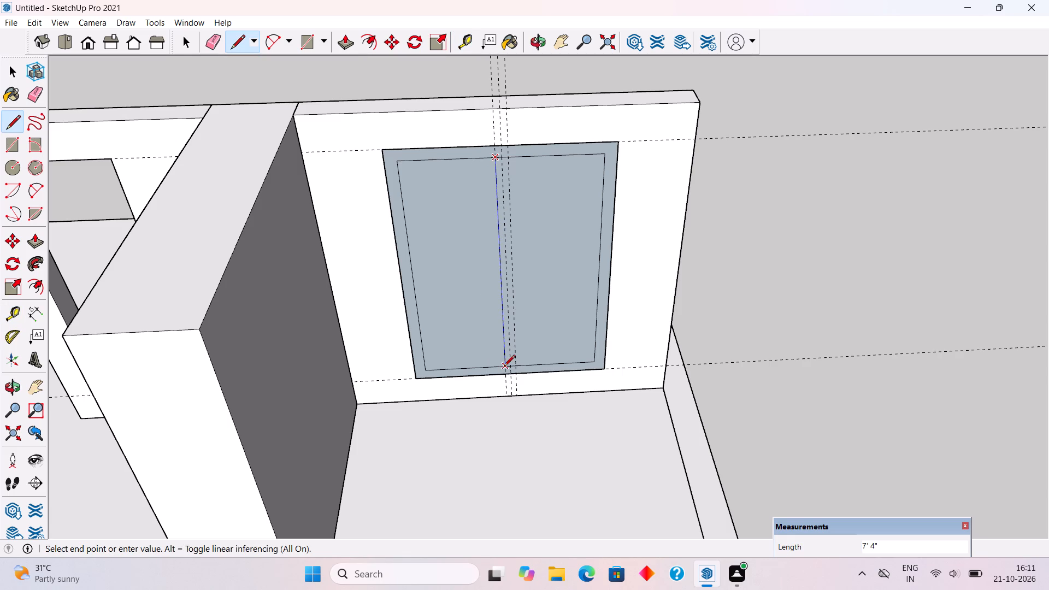
click(504, 367)
click(509, 158)
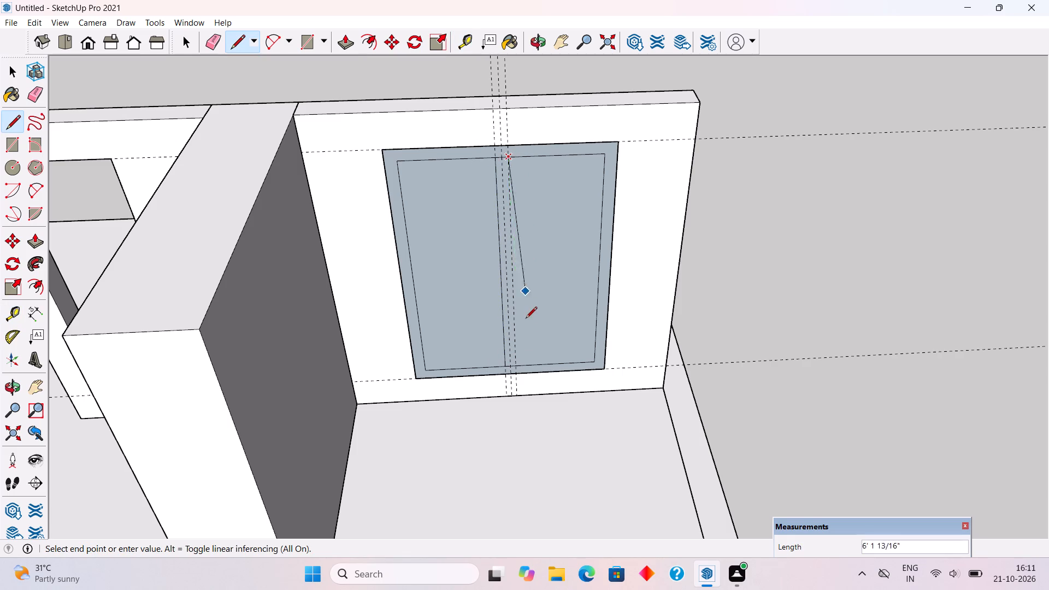
click(516, 367)
key(e)
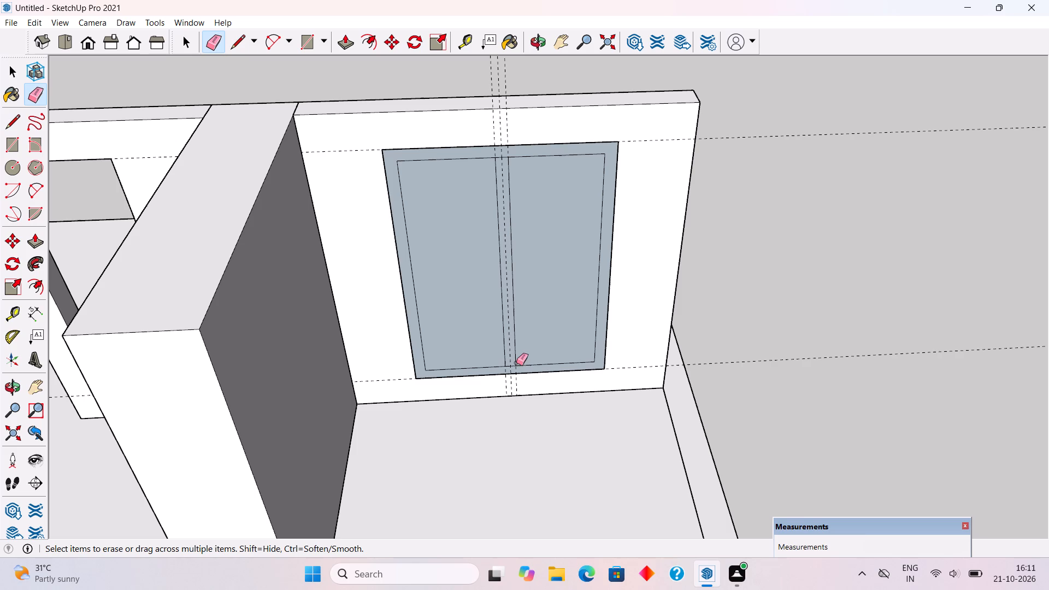
click(514, 366)
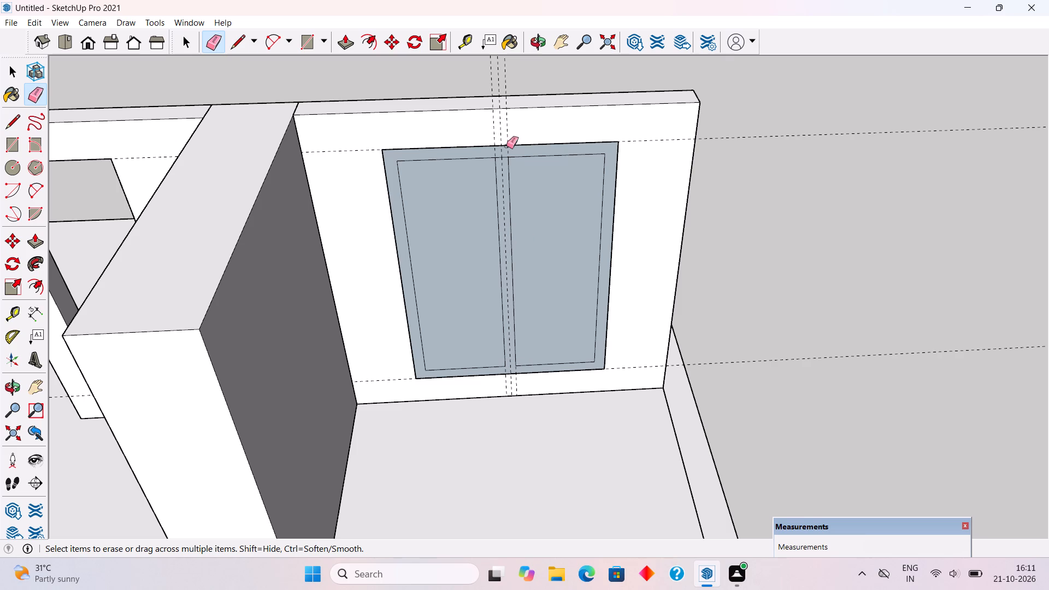
click(505, 158)
Delete the two pane faces on either side of the mullion in the short end wall's window.
key(space)
click(476, 319)
key(Delete)
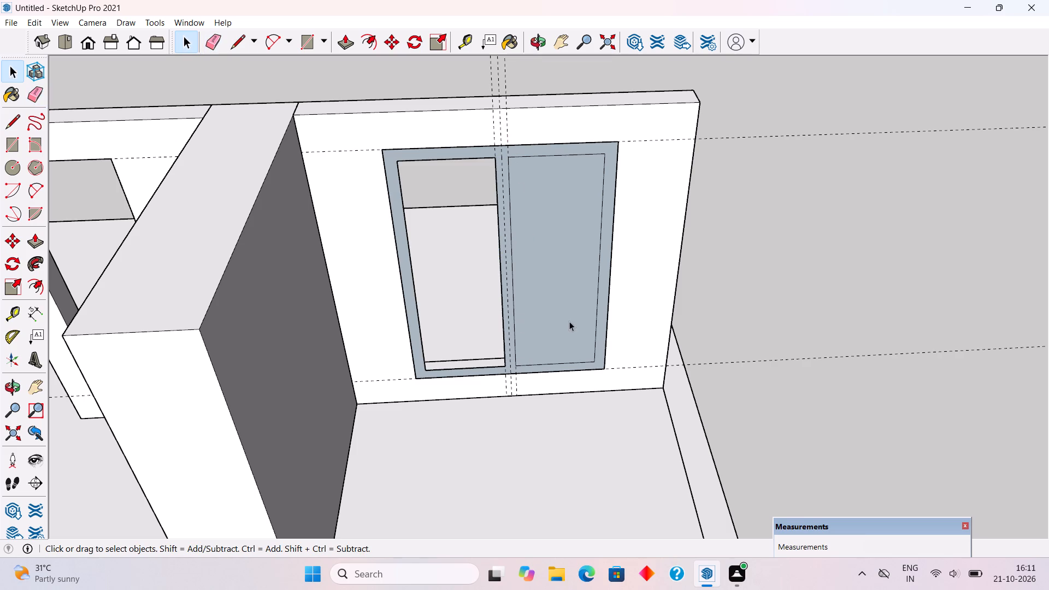
click(570, 321)
key(Delete)
Push/Pull the window frame face with its mullion 3" outward.
key(p)
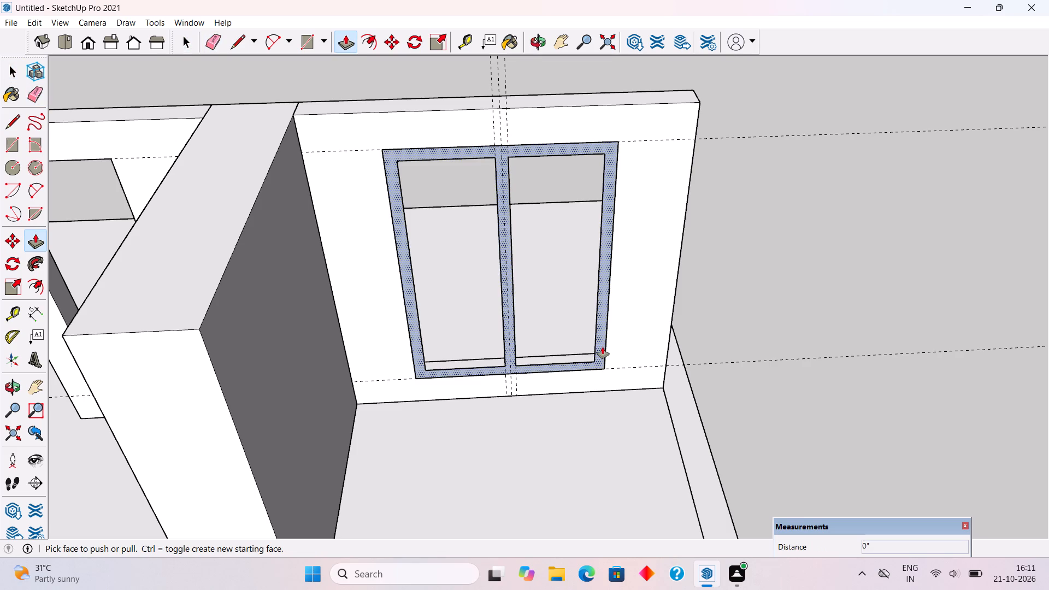
click(603, 346)
text(3")
key(Return)
key(space)
key(space)
key(space)
key(space)
key(space)
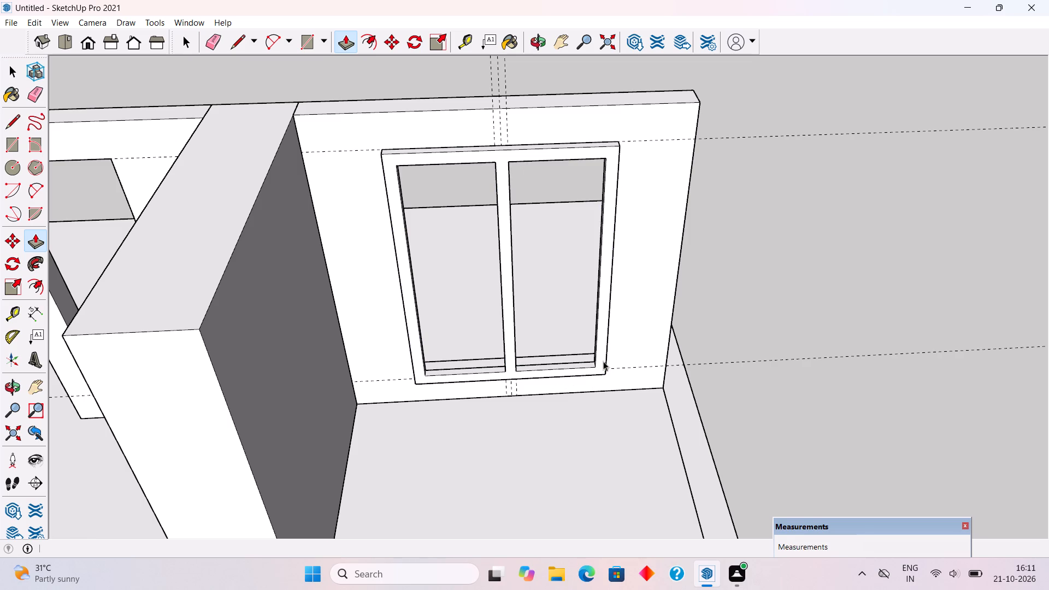
Select the whole extruded window frame and make it a group.
click(603, 361)
key(space)
double_click(603, 361)
right_click(603, 361)
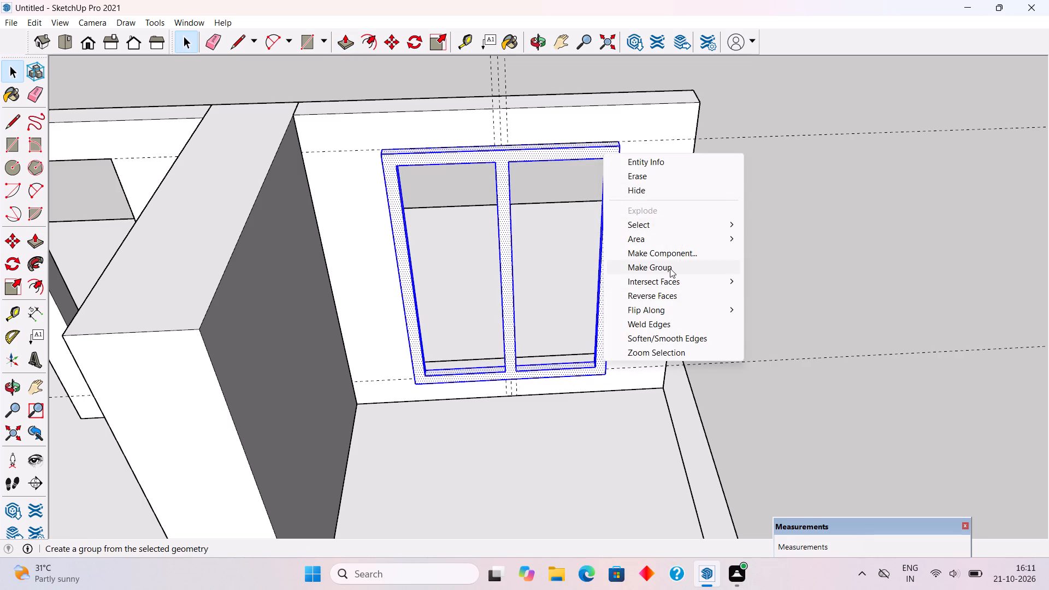
click(670, 268)
Move the window frame group 3" back into its wall opening, flush with the wall face, and a further 1" inward.
key(m)
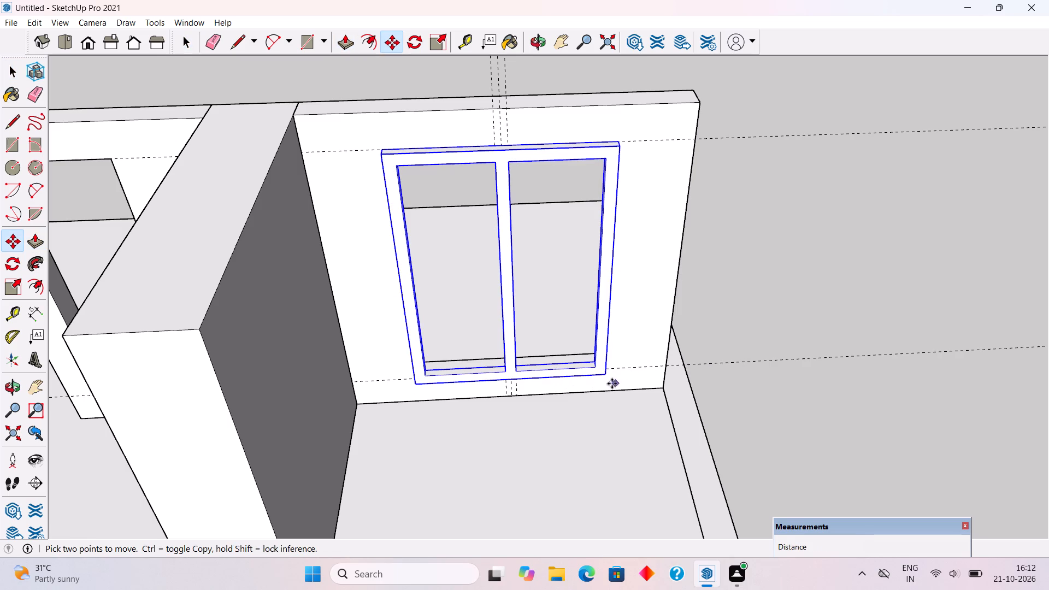
click(603, 380)
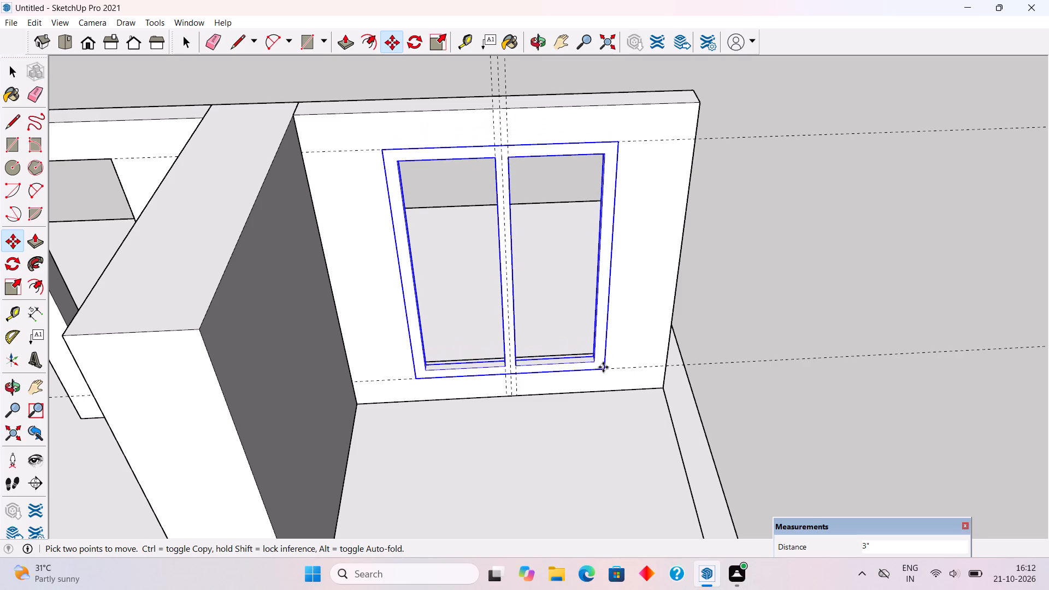
click(603, 367)
scroll(603, 369, up, 11)
click(605, 370)
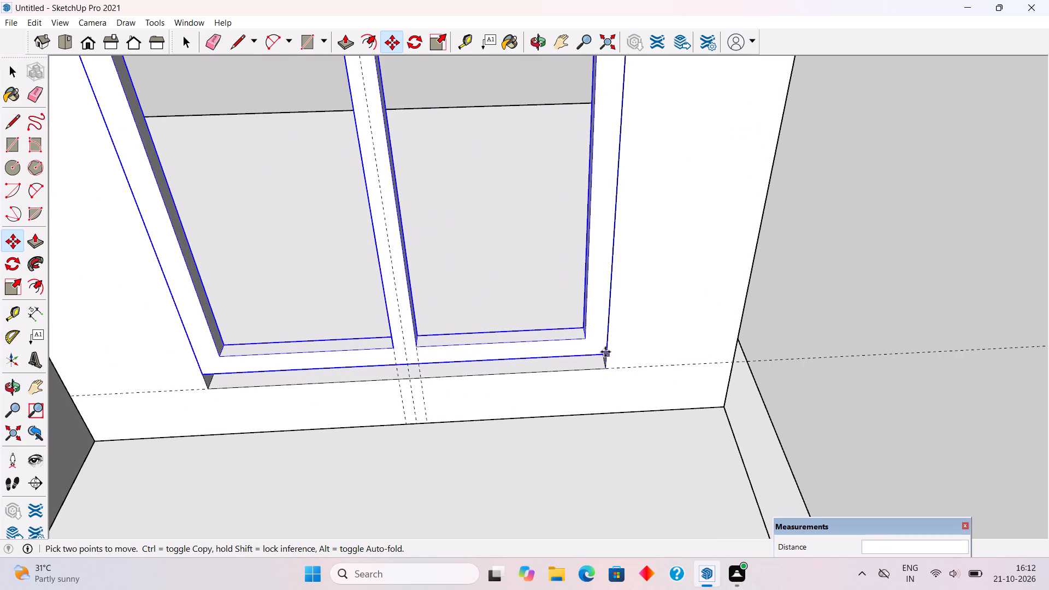
scroll(585, 358, up, 4)
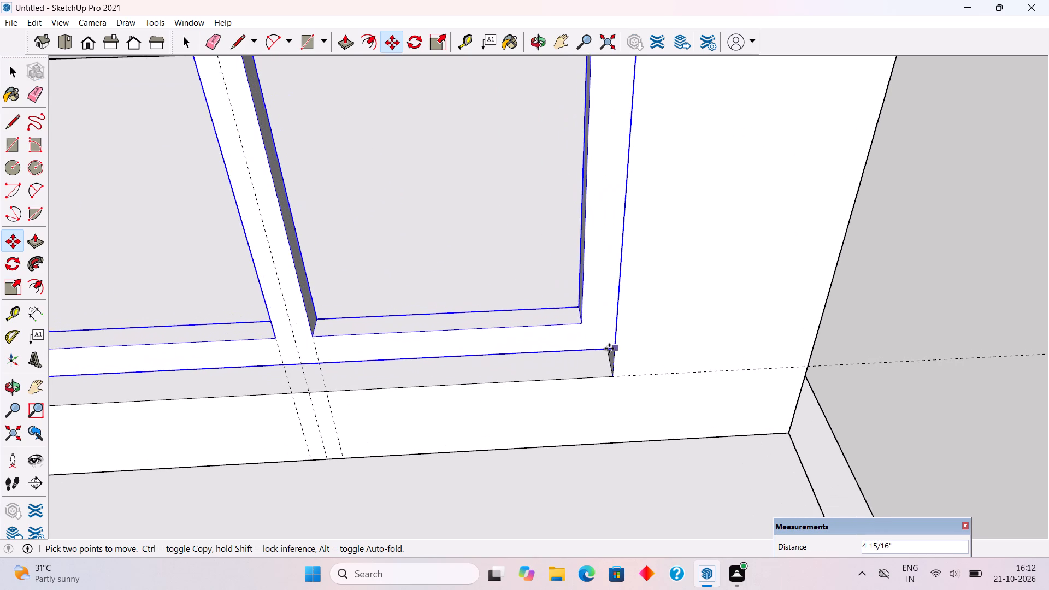
text(1")
key(Return)
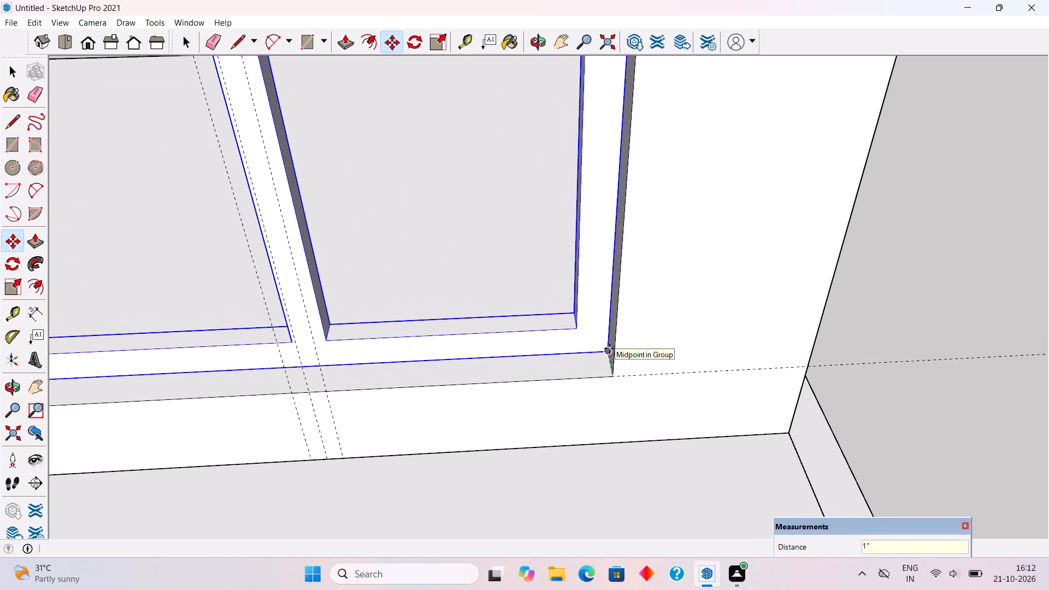
key(space)
scroll(609, 355, down, 3)
scroll(609, 355, up, 1)
scroll(609, 355, down, 12)
click(785, 145)
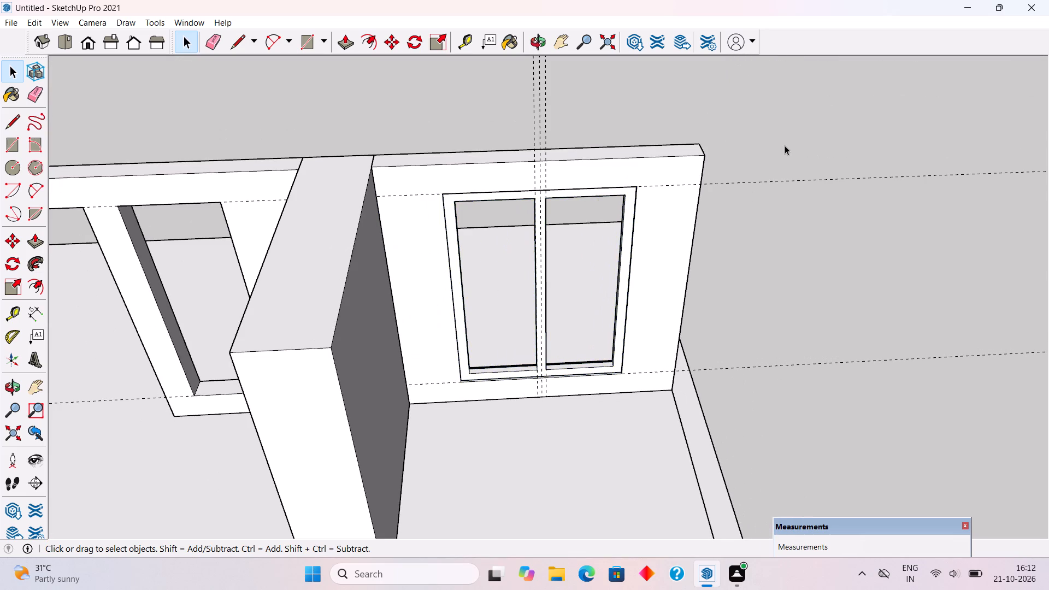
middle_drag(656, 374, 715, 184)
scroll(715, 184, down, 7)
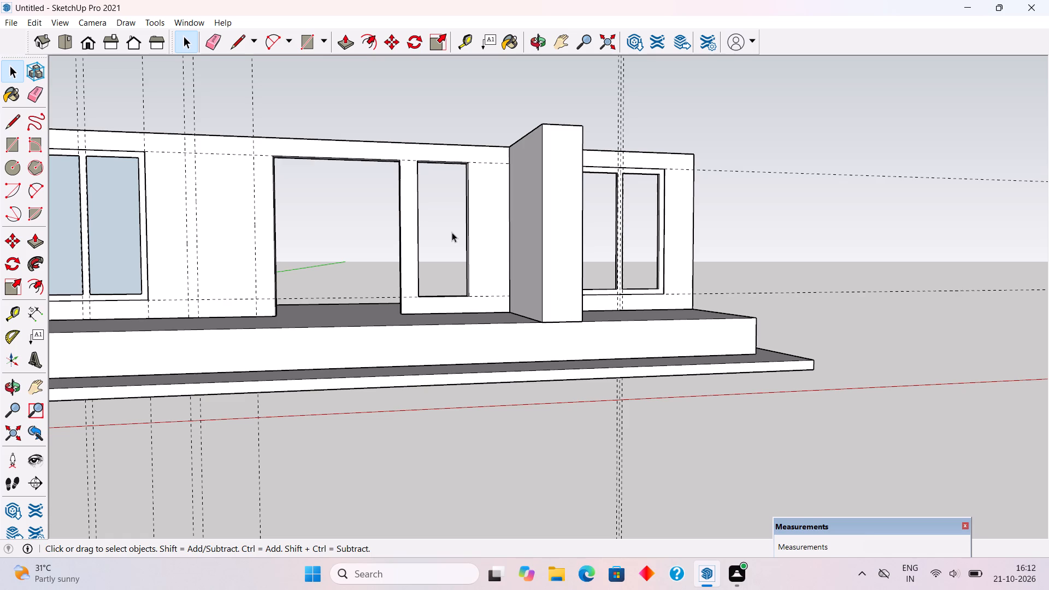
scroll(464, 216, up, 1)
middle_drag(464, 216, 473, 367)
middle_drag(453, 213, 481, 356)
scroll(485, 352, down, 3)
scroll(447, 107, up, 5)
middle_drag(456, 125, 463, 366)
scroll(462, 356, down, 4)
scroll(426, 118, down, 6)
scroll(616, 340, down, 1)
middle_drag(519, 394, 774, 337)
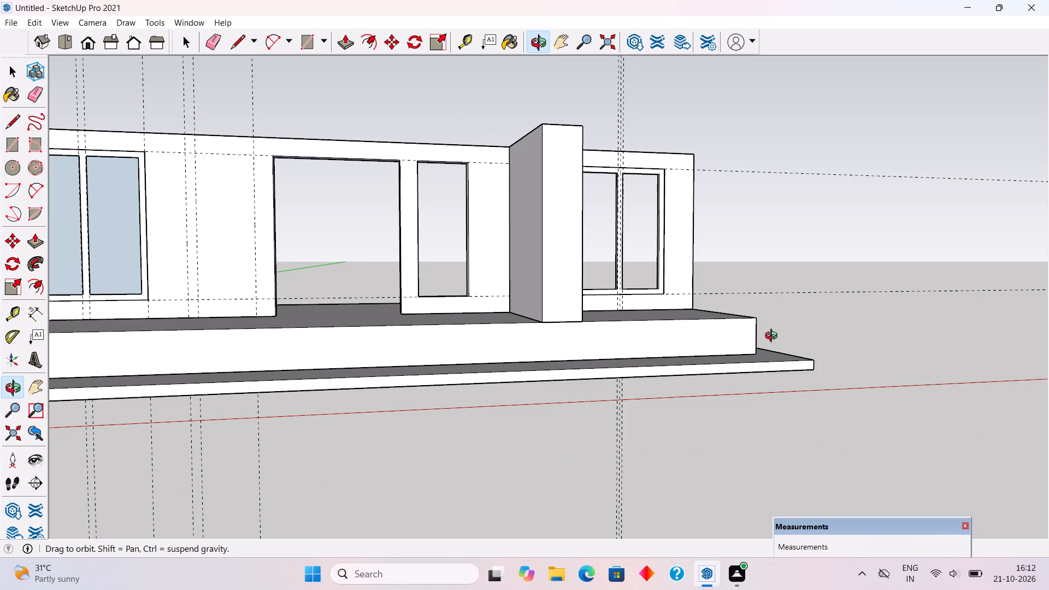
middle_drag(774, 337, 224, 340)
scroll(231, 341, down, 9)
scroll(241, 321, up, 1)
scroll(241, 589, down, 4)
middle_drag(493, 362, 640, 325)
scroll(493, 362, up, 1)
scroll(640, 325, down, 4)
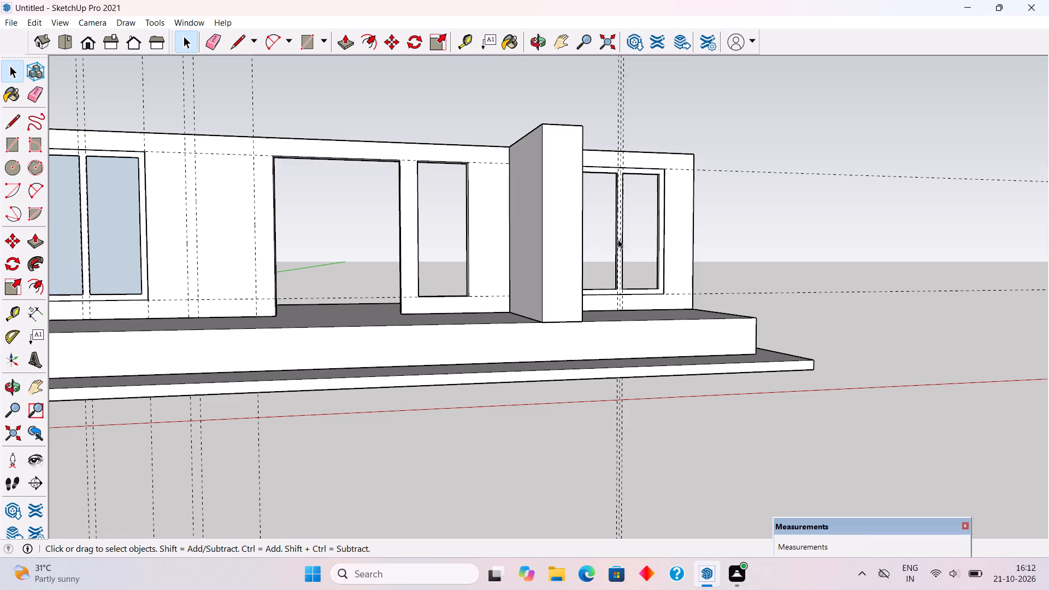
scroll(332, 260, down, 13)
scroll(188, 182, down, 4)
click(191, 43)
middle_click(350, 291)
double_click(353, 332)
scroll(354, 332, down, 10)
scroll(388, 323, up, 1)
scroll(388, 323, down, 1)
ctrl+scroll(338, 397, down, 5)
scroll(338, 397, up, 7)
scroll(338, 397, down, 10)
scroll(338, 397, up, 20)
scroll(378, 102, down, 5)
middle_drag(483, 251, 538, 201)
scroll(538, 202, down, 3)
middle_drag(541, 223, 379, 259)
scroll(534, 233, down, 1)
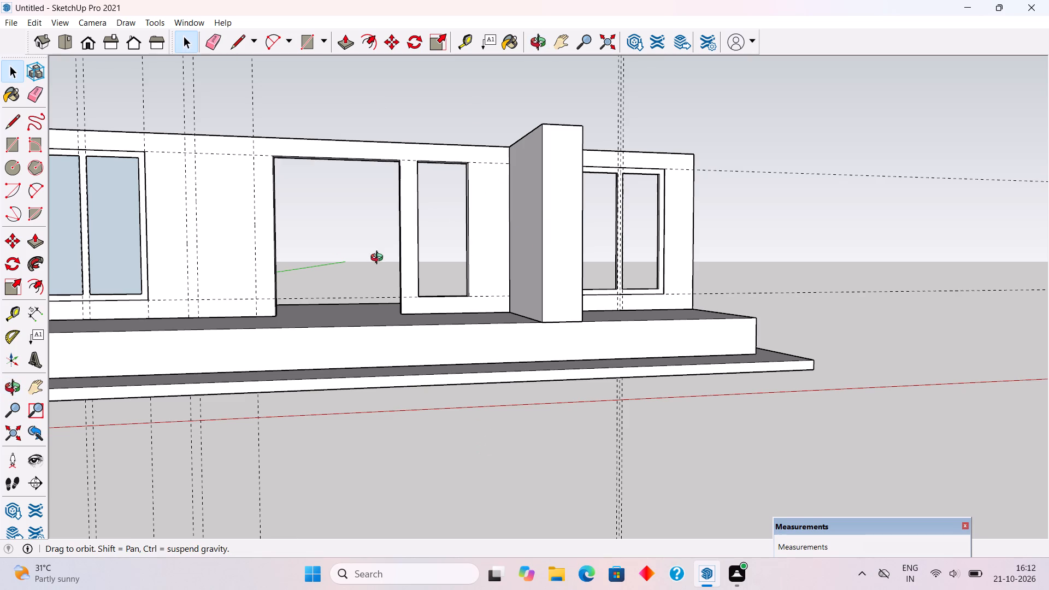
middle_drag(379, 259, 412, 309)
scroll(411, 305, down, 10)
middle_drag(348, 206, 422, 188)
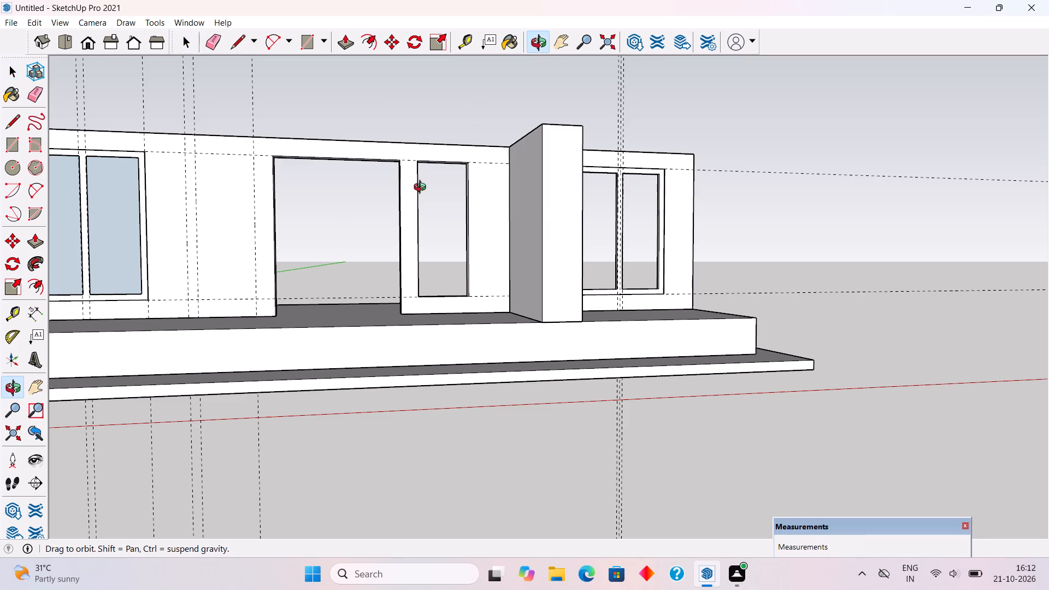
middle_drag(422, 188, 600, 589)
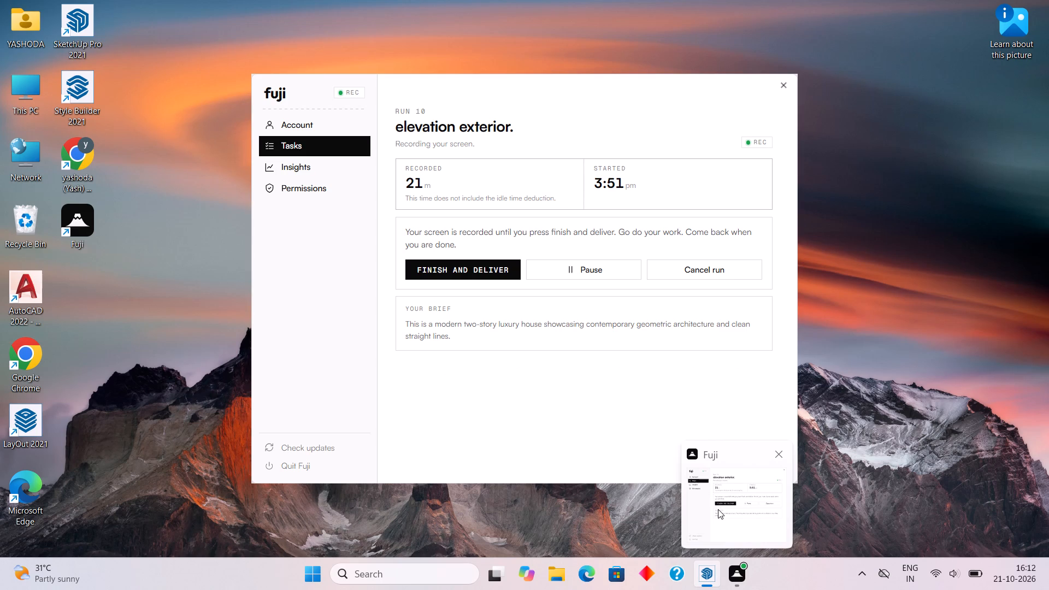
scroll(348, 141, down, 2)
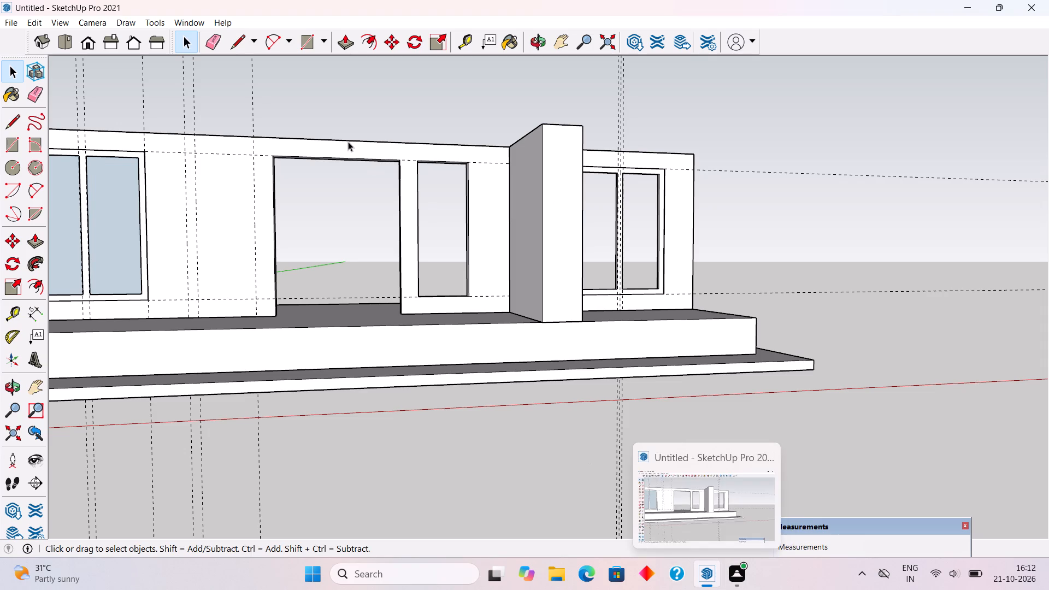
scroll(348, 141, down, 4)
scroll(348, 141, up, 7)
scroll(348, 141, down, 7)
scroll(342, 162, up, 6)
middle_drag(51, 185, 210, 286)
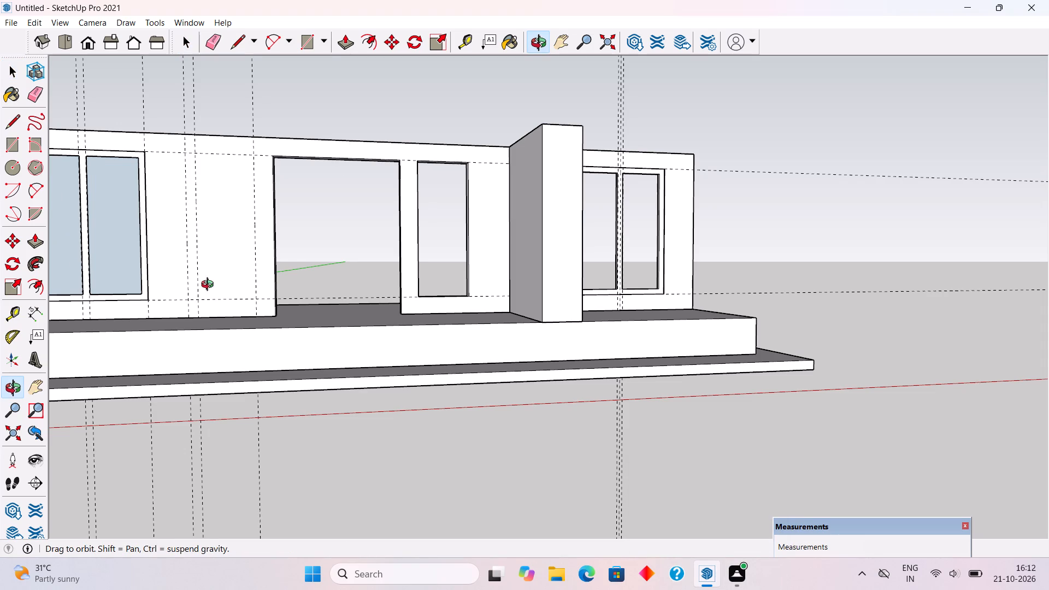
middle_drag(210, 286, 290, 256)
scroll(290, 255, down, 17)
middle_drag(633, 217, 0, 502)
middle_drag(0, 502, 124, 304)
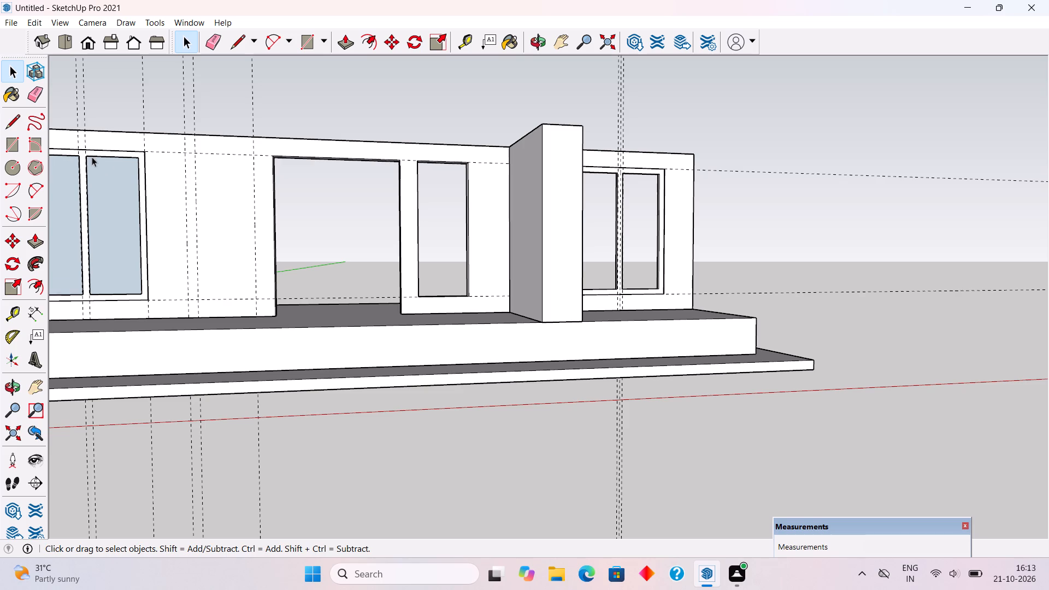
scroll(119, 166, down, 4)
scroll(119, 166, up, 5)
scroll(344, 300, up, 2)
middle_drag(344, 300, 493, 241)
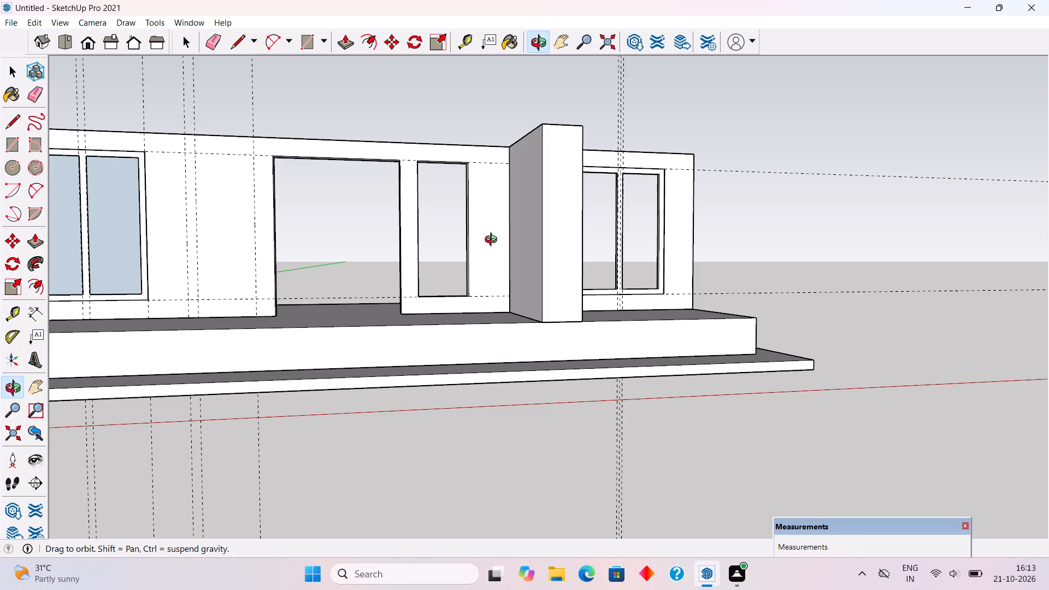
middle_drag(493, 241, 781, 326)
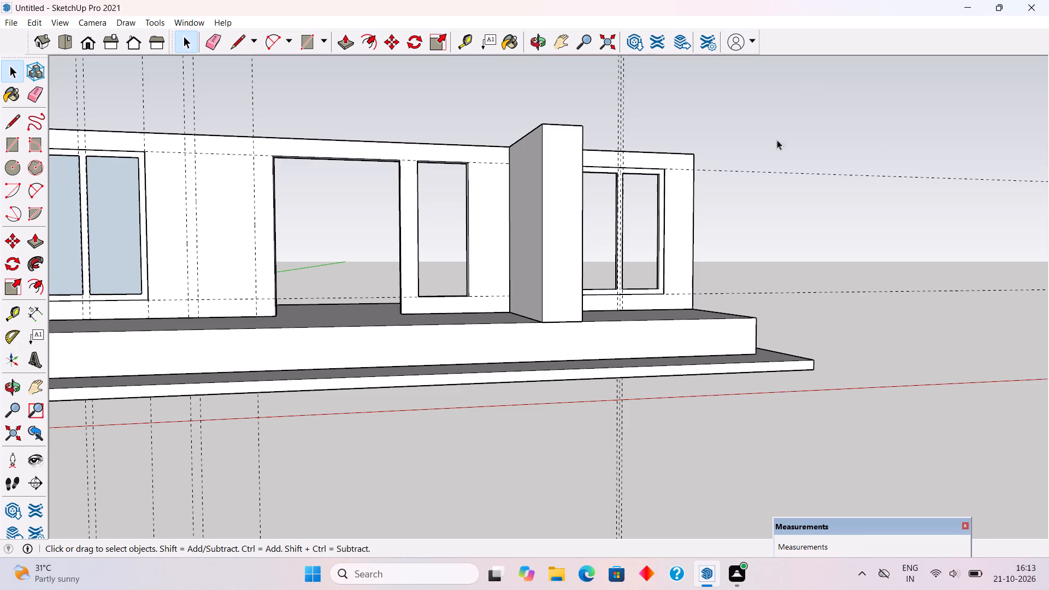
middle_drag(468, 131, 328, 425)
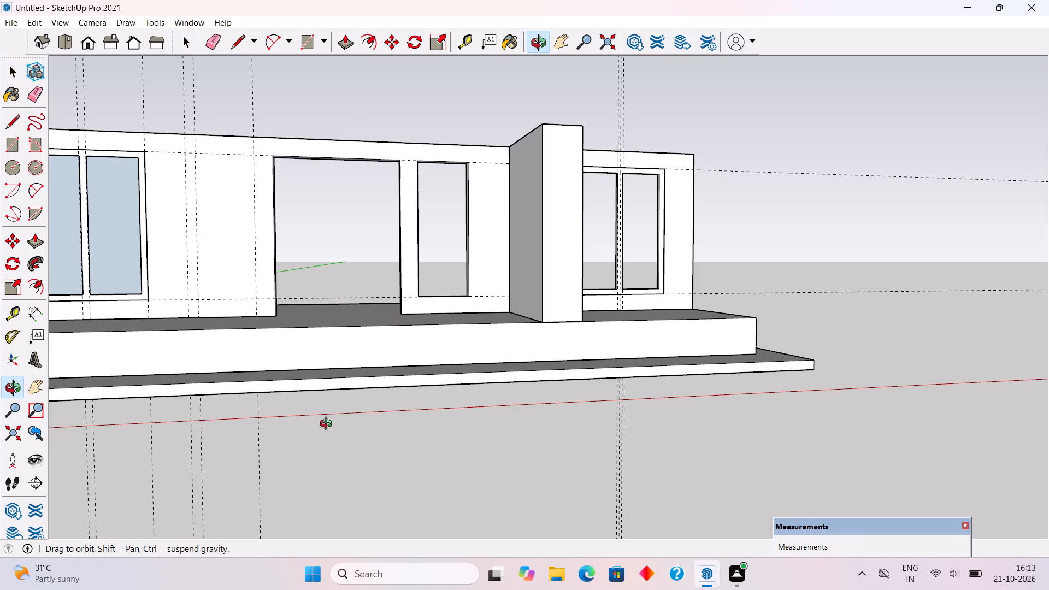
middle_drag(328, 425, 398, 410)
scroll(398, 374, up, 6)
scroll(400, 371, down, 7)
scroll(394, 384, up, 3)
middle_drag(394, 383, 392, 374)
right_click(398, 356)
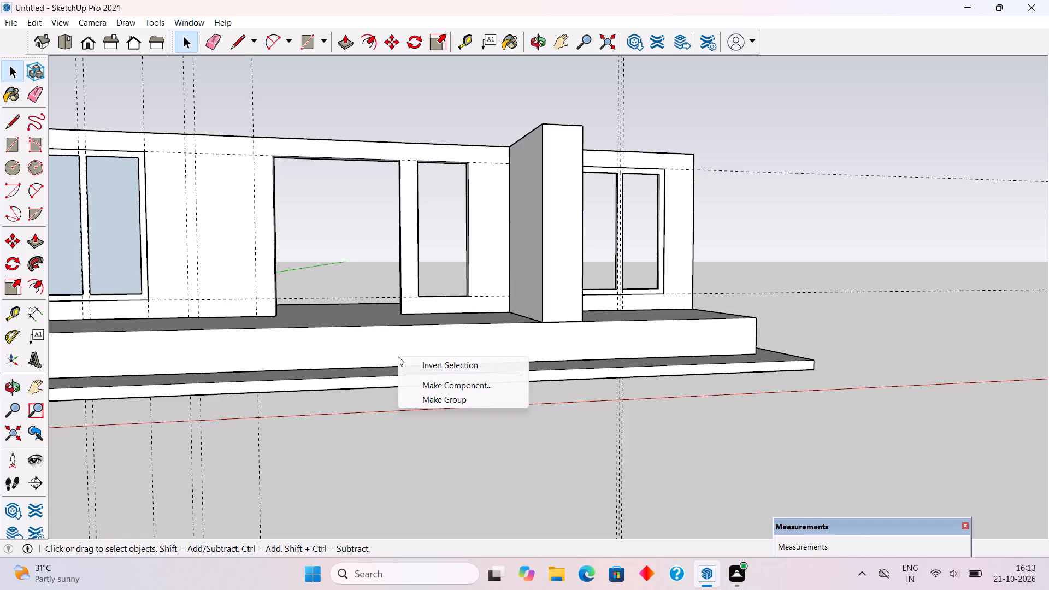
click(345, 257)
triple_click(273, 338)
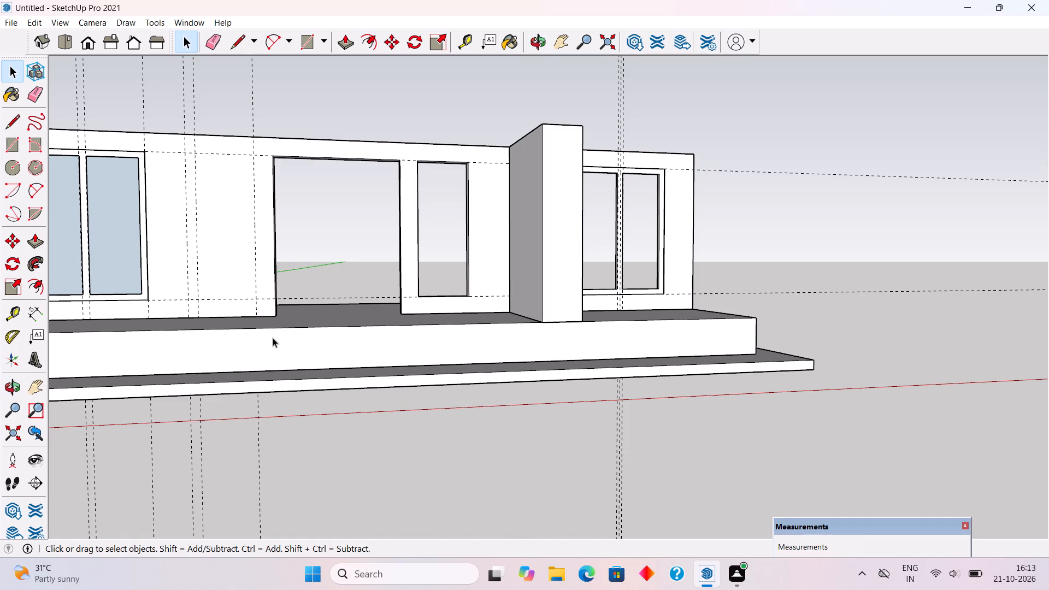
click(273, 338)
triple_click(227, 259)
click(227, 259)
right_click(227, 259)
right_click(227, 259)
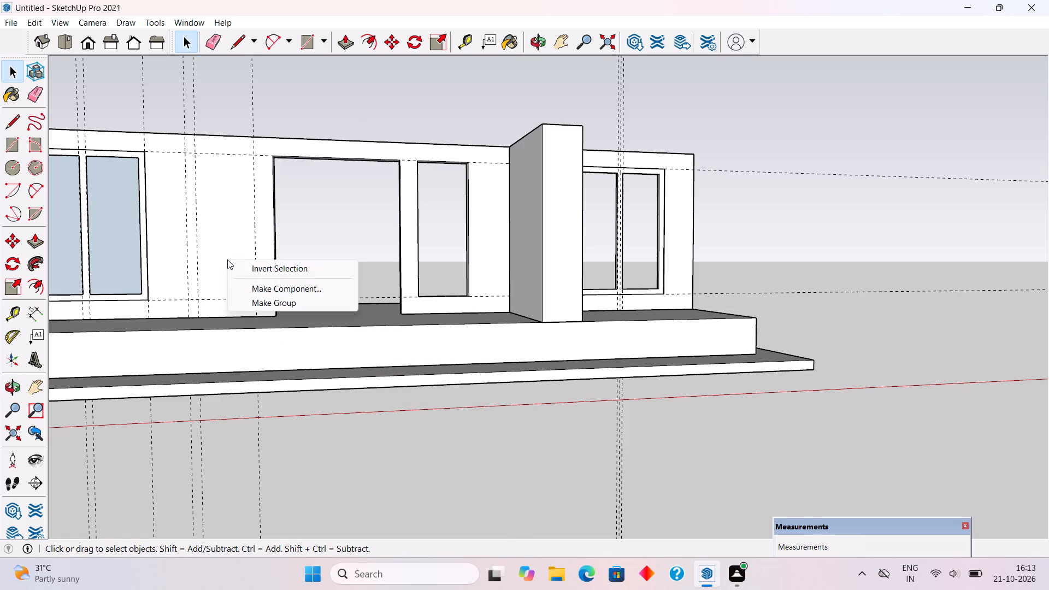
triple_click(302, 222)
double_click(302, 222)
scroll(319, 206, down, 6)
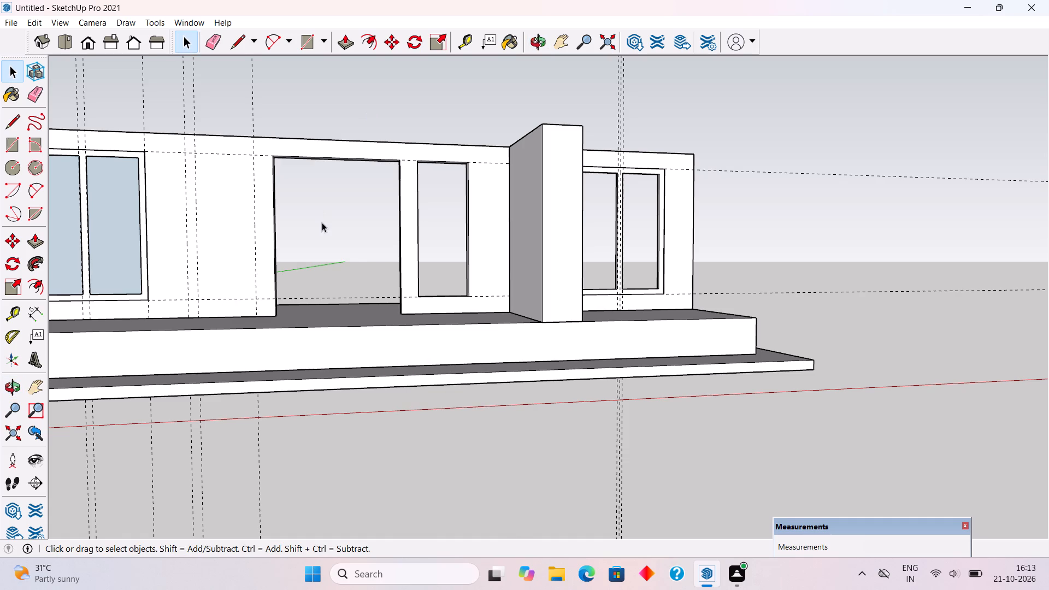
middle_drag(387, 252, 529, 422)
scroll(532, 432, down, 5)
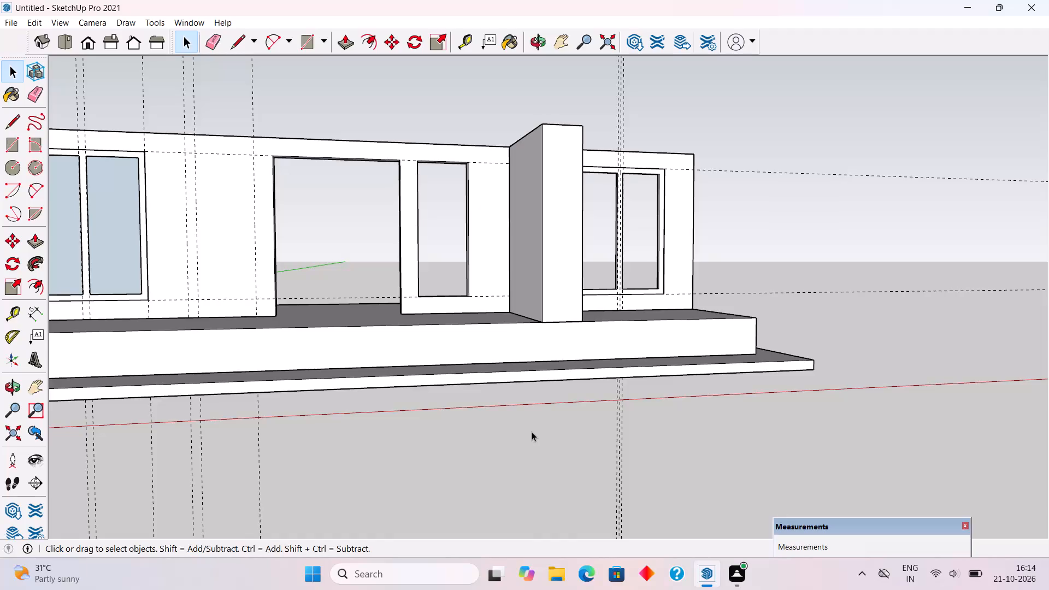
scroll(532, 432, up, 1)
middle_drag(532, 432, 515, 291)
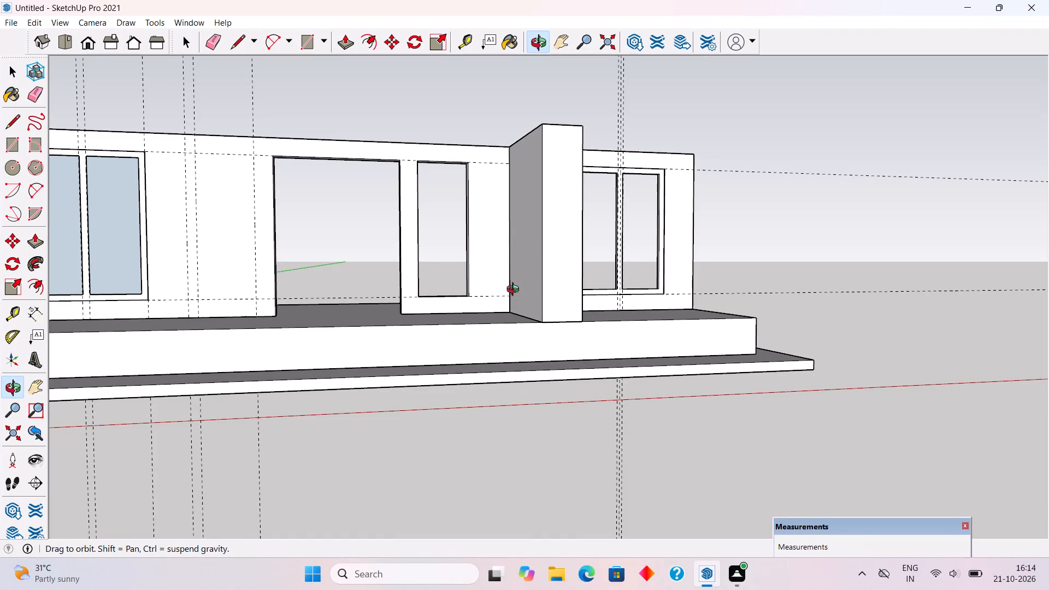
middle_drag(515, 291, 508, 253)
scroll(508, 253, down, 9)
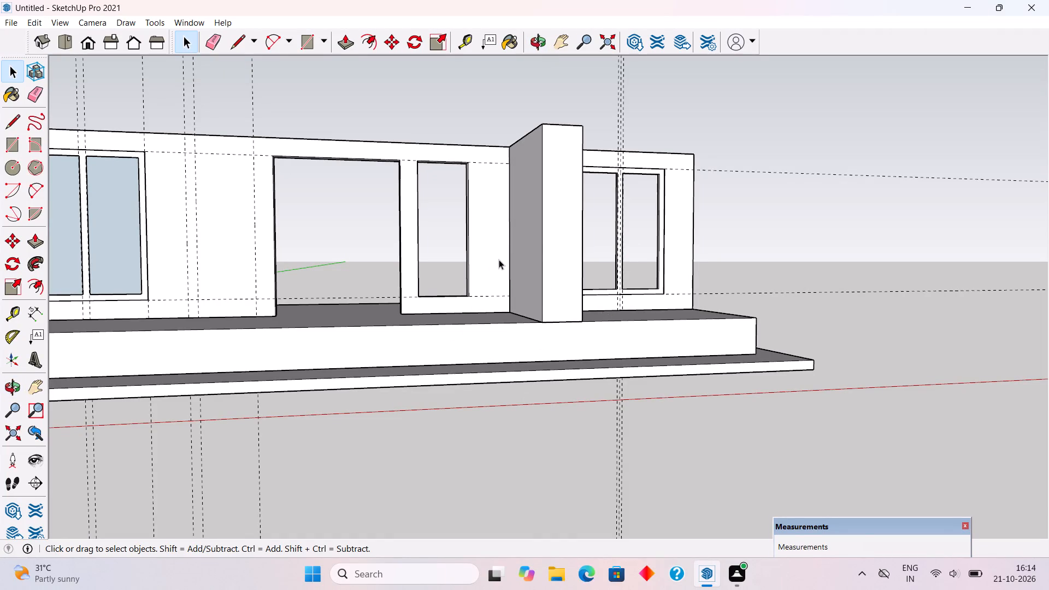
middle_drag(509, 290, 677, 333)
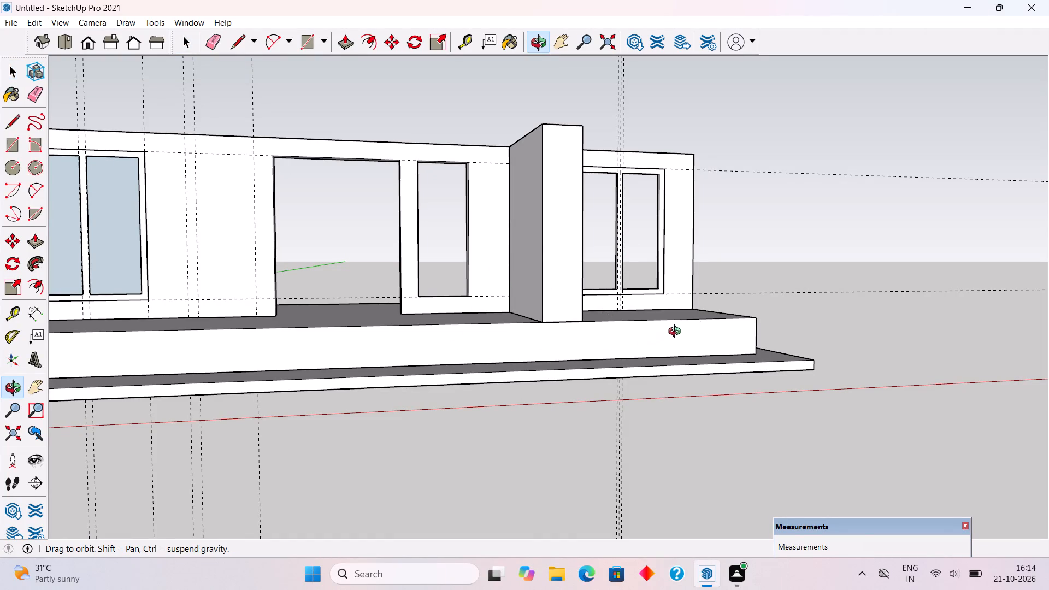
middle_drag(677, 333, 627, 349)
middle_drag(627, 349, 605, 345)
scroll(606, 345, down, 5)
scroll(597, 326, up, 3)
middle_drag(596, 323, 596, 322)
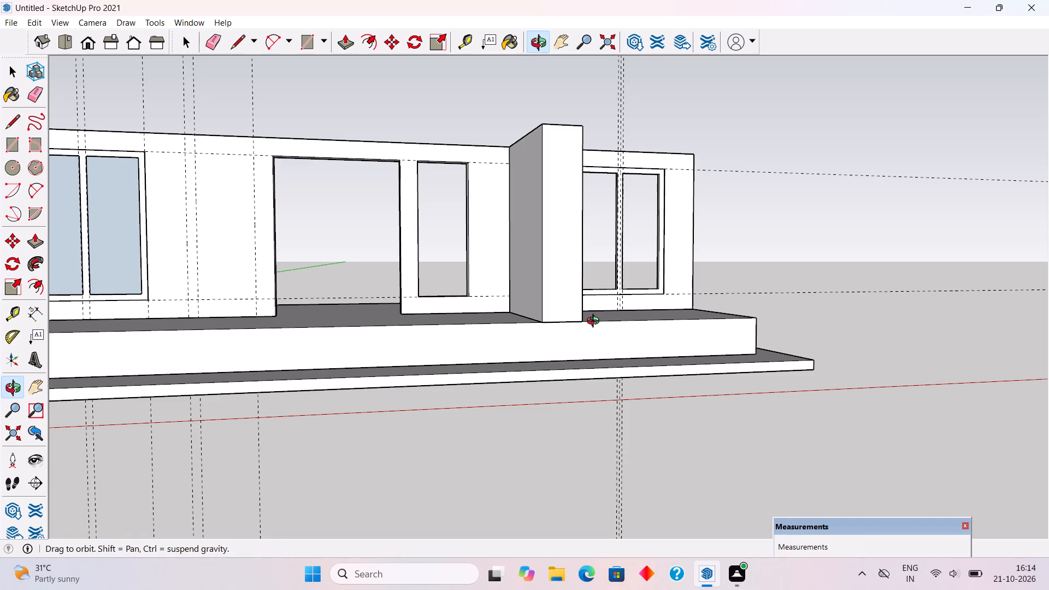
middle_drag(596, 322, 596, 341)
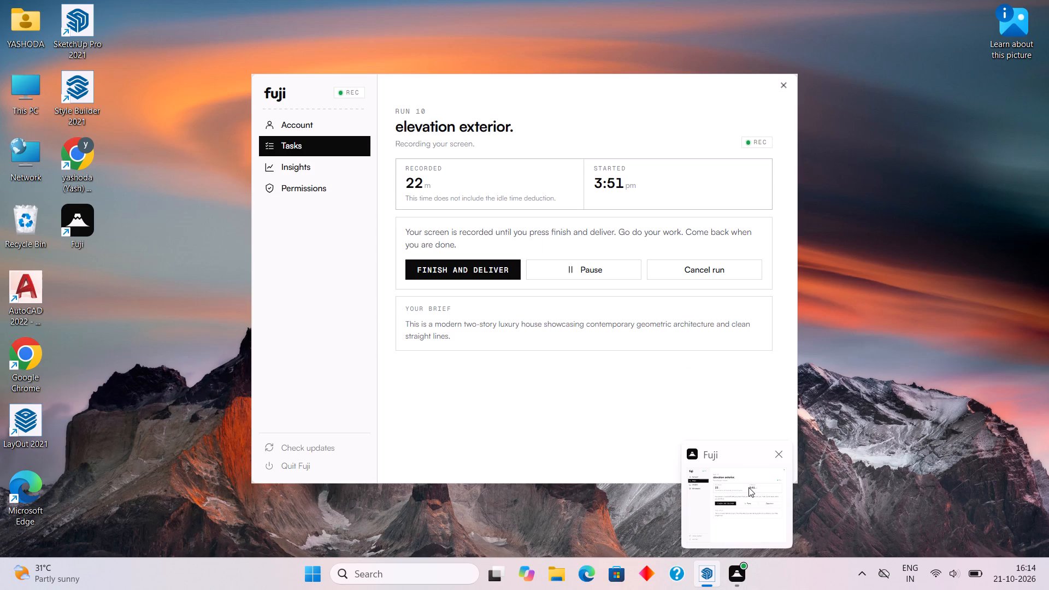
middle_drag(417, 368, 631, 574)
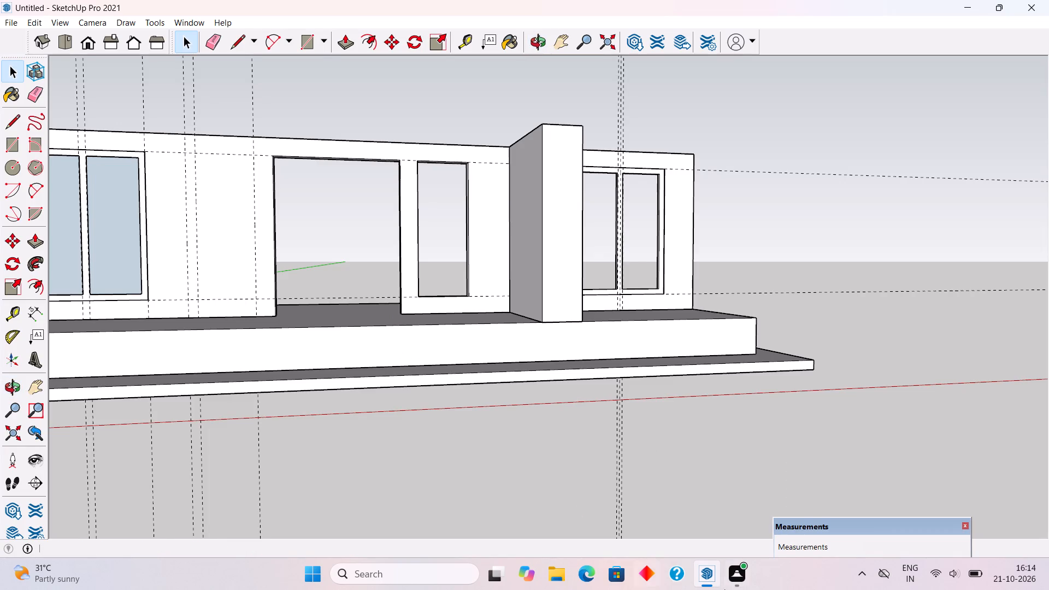
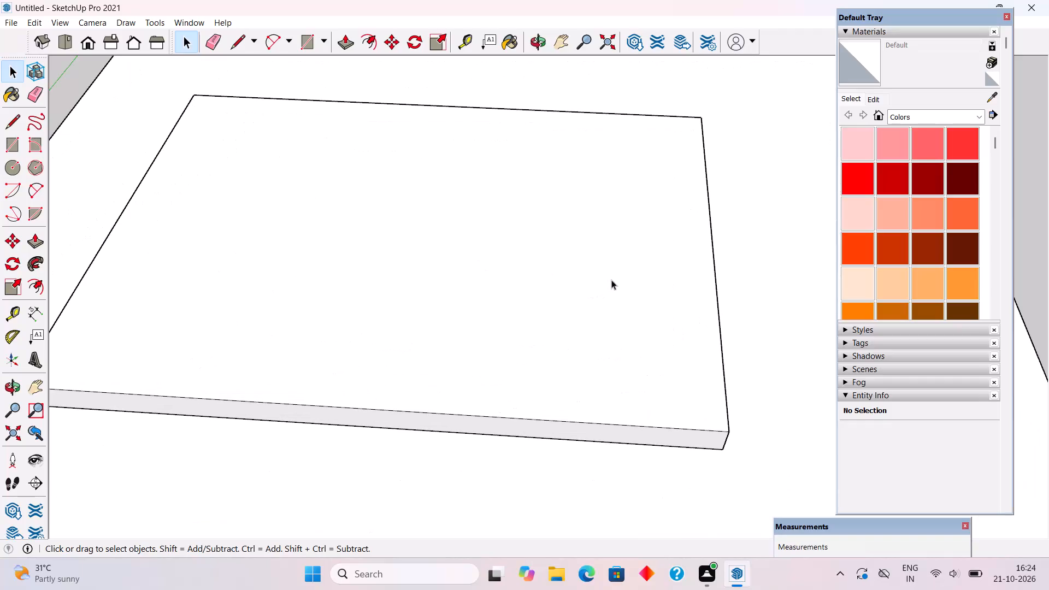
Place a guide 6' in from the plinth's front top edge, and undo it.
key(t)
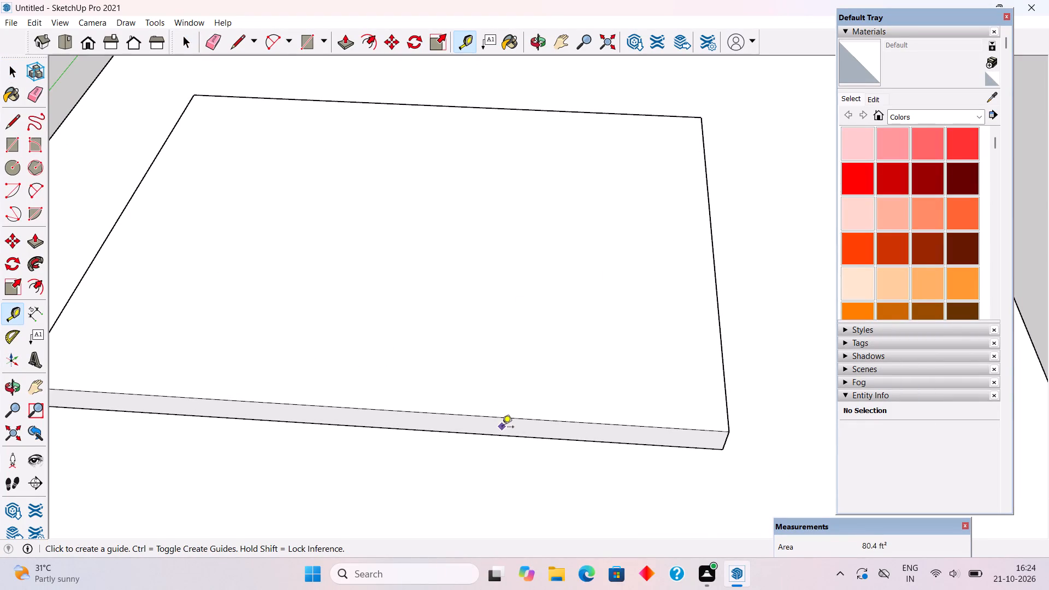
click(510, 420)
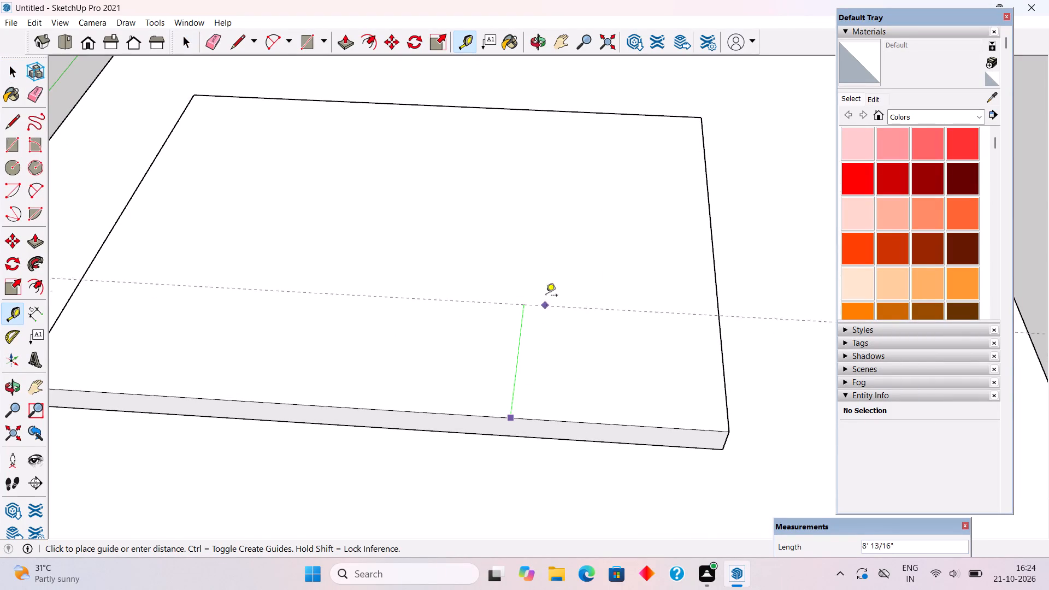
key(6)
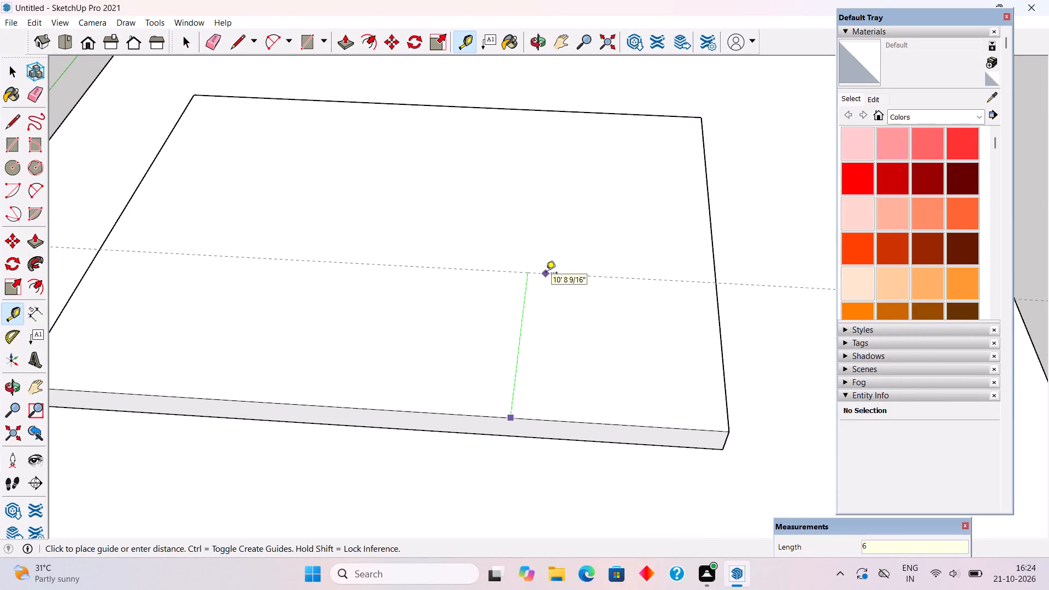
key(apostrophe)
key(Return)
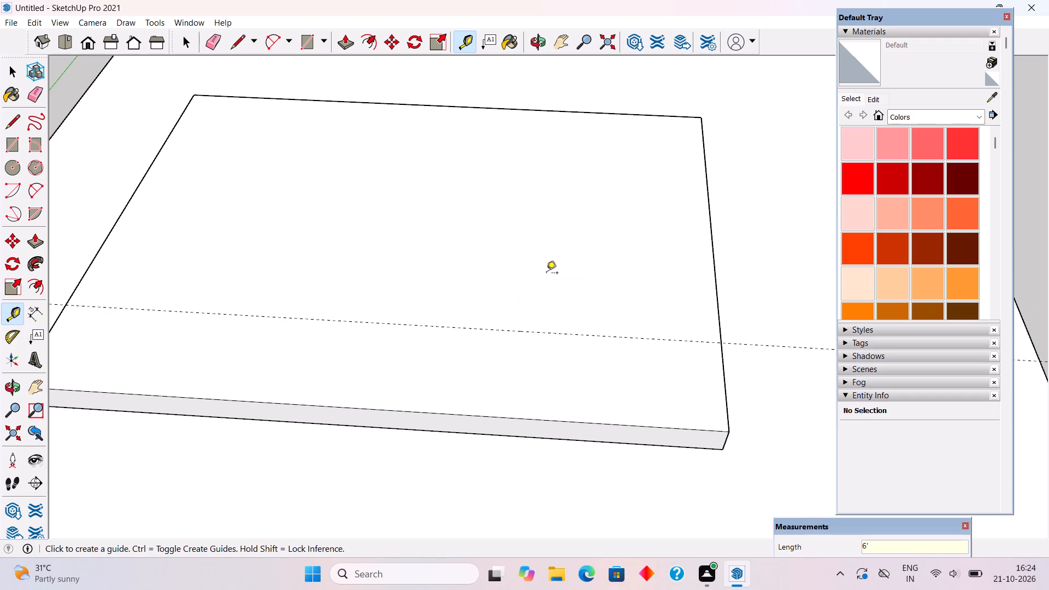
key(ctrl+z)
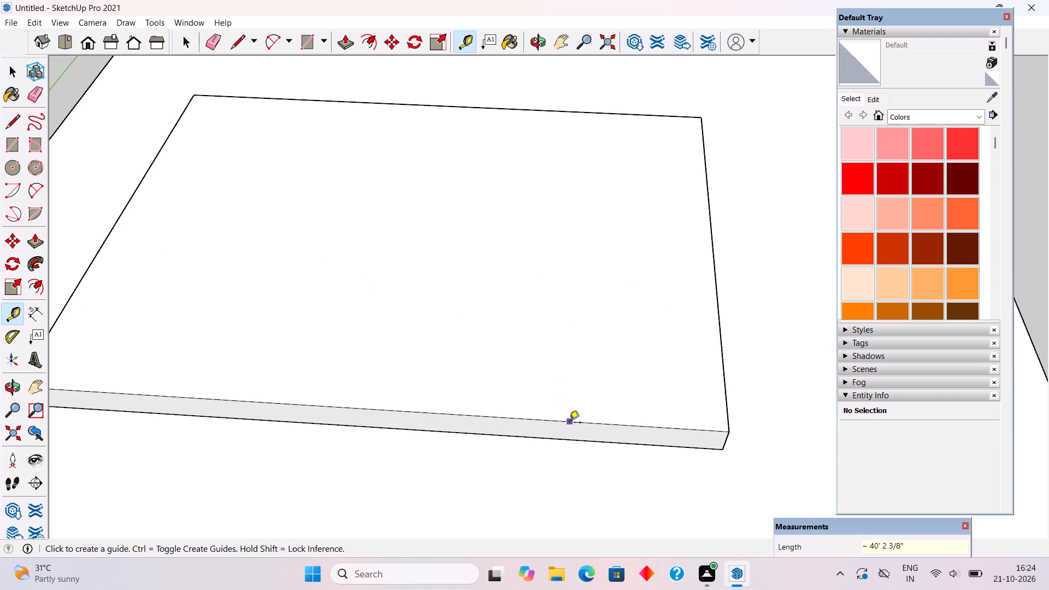
Place a guide 8' in from the plinth's front top edge and another 9" beyond it.
click(570, 423)
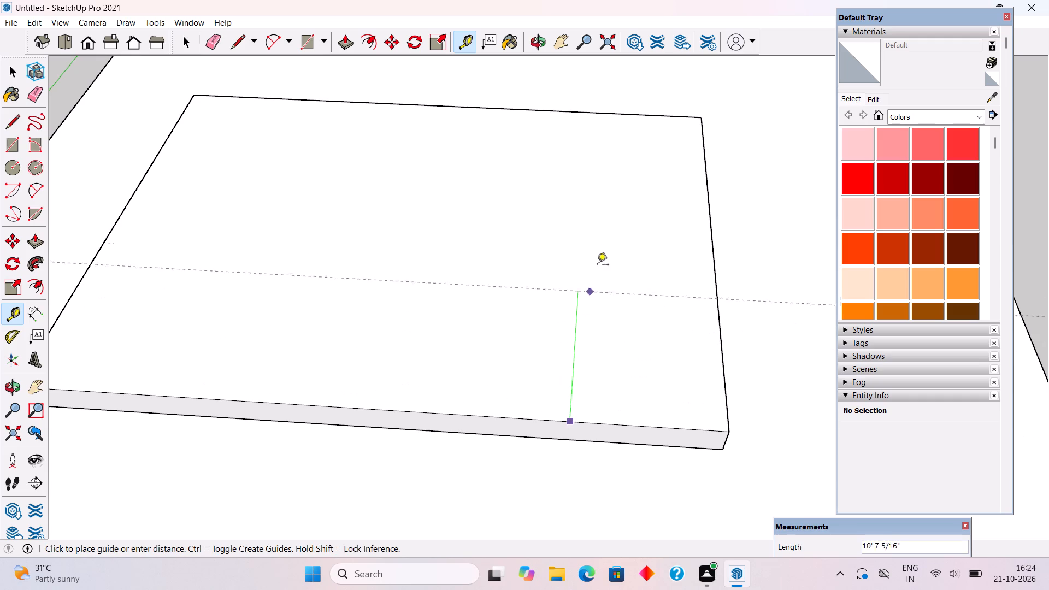
text(8')
key(Return)
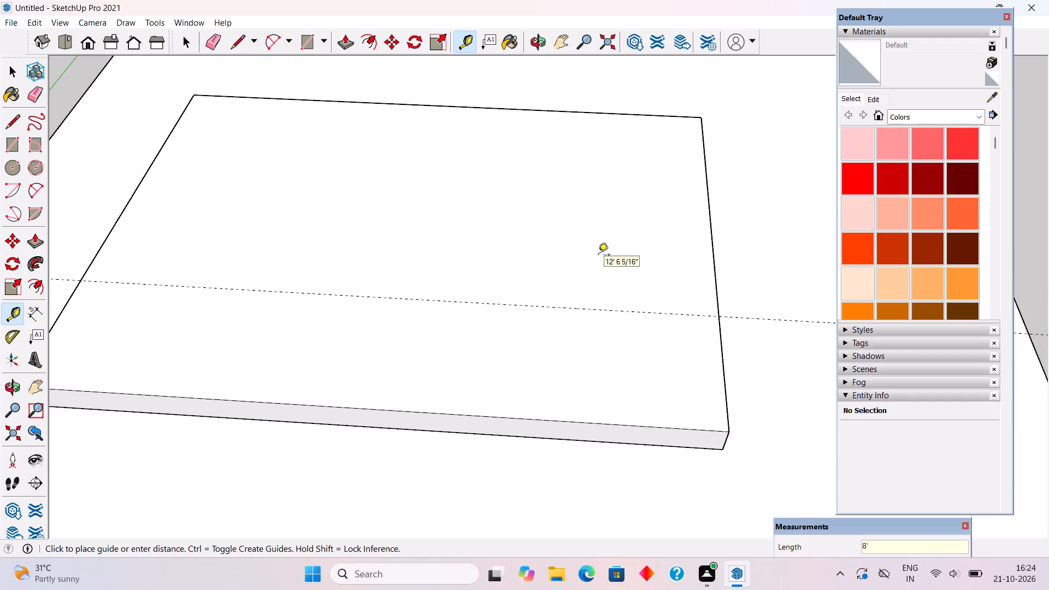
click(596, 311)
text(9")
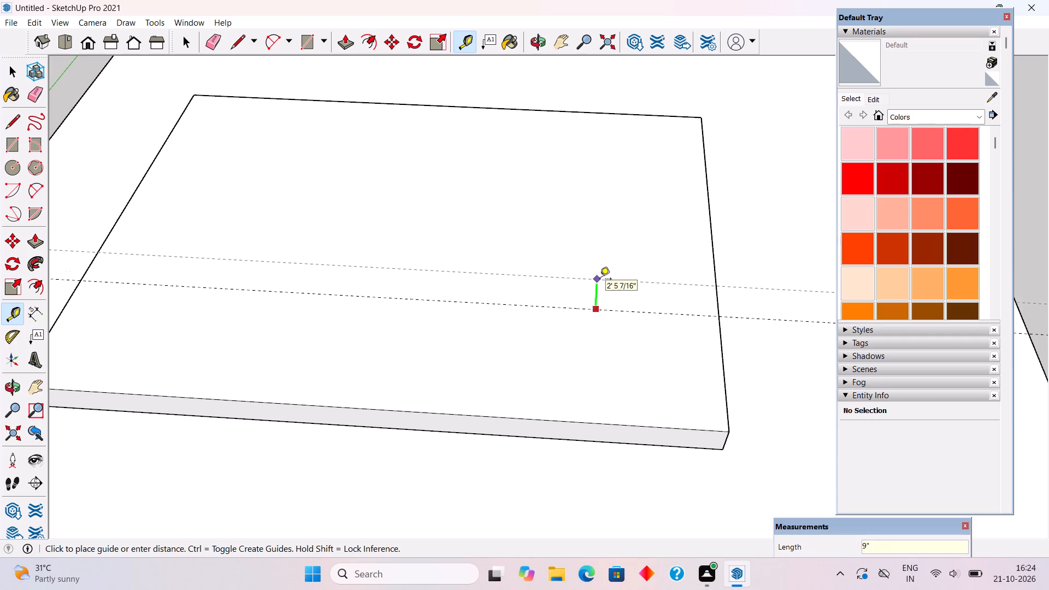
key(Return)
key(space)
Draw a 9" wide rectangle across the full plinth between the two guides and Push/Pull it up 10' as a wall.
text(r)
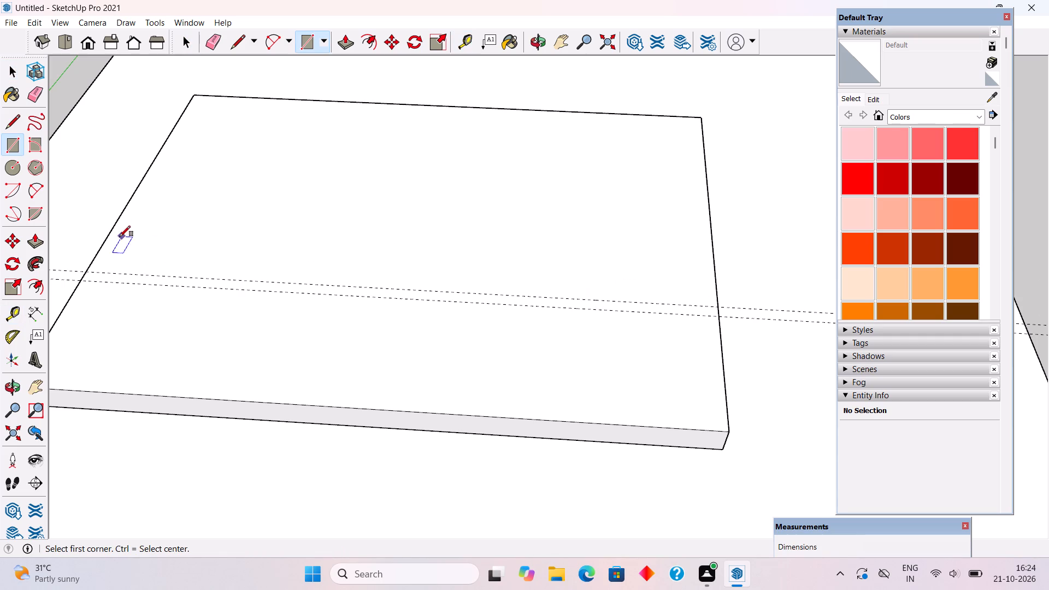
click(87, 272)
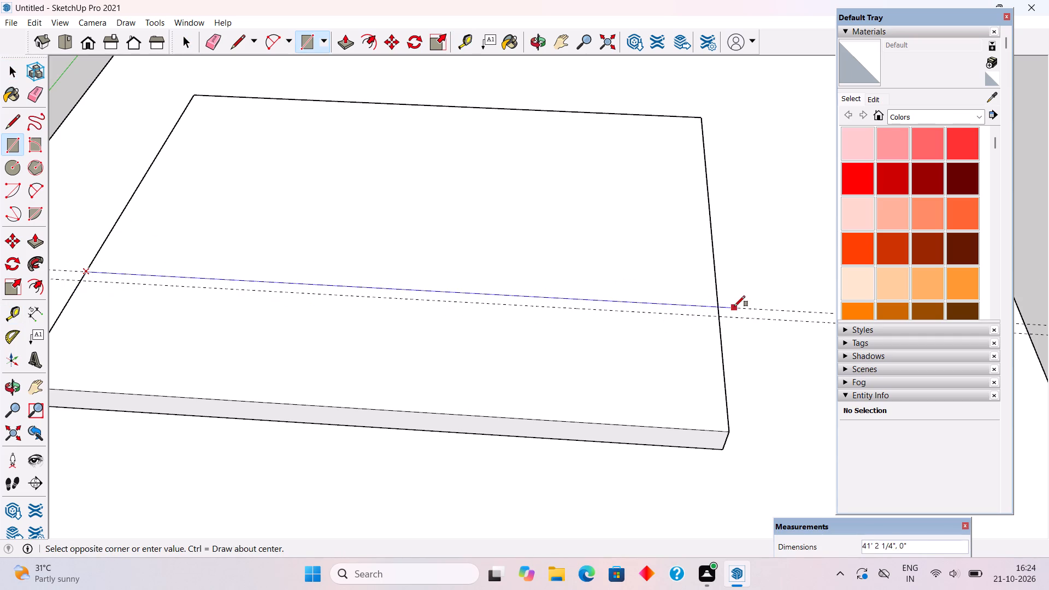
click(719, 317)
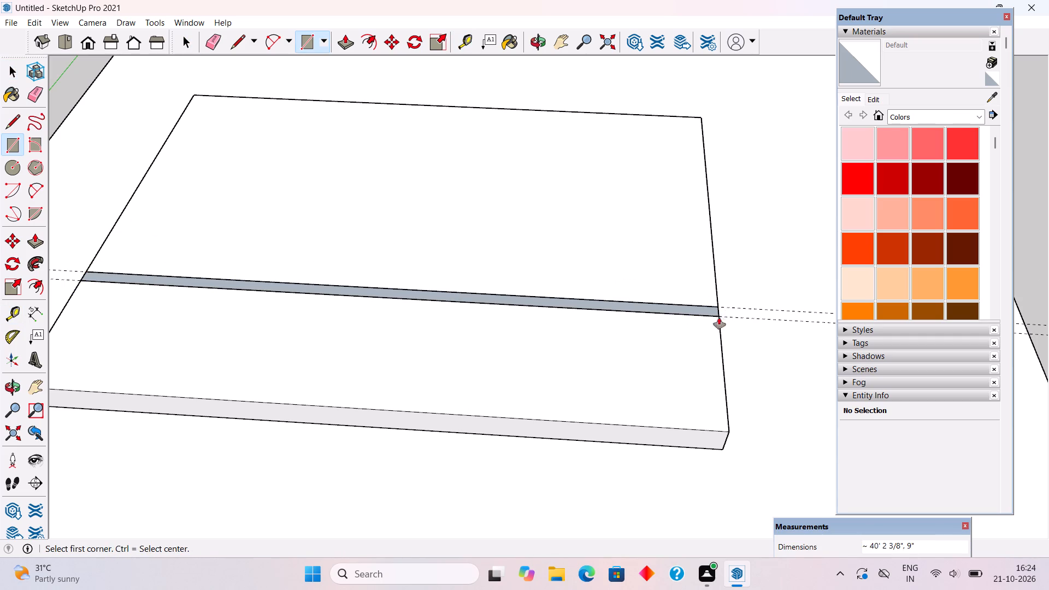
key(p)
click(708, 312)
text(10')
key(Return)
key(space)
Select the whole new wall and make it a group.
triple_click(718, 231)
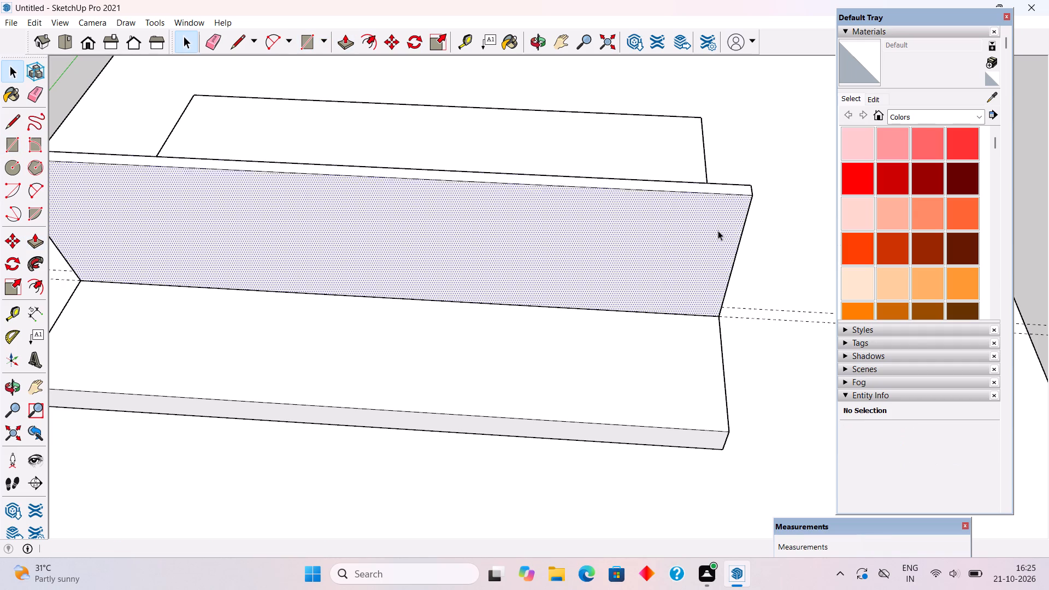
right_click(718, 231)
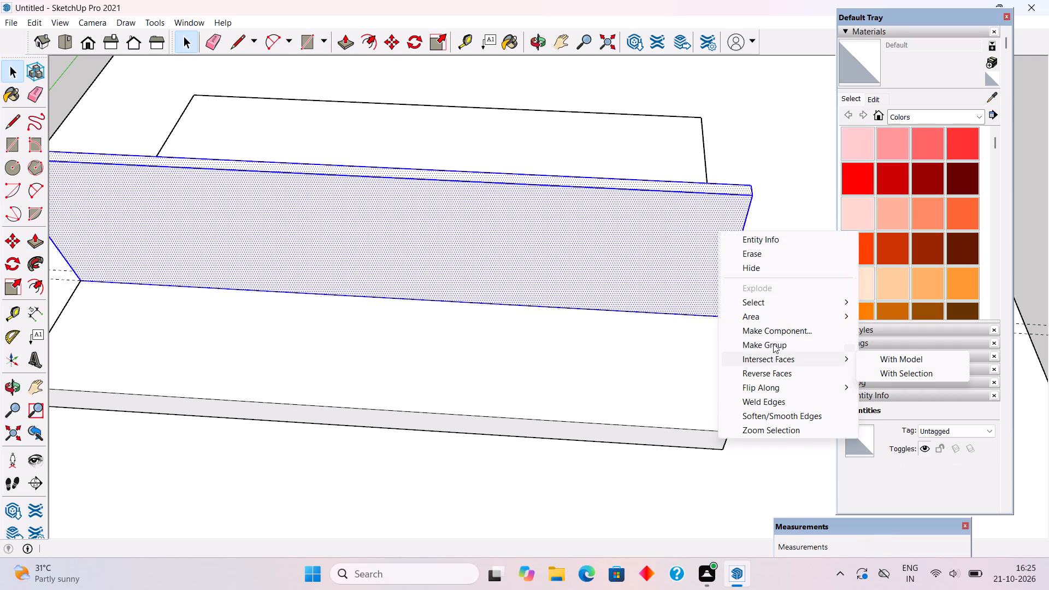
click(773, 344)
scroll(711, 330, down, 4)
middle_drag(604, 293, 597, 199)
click(581, 90)
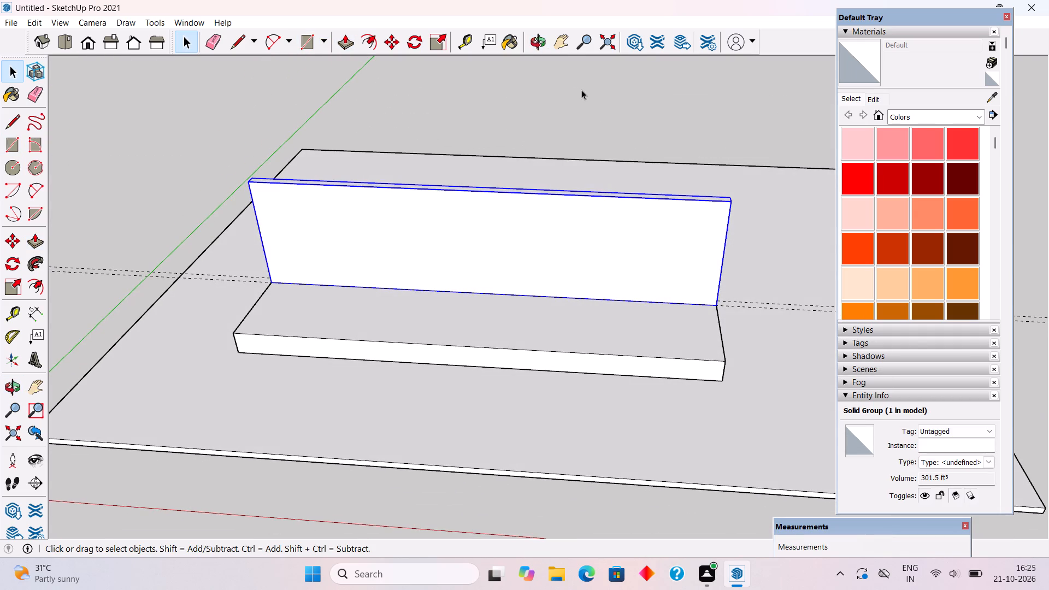
Place vertical guides on the new wall's front face, 2' in from its right end and 7' beyond that.
middle_drag(550, 300, 659, 202)
scroll(687, 215, up, 3)
middle_drag(643, 302, 608, 197)
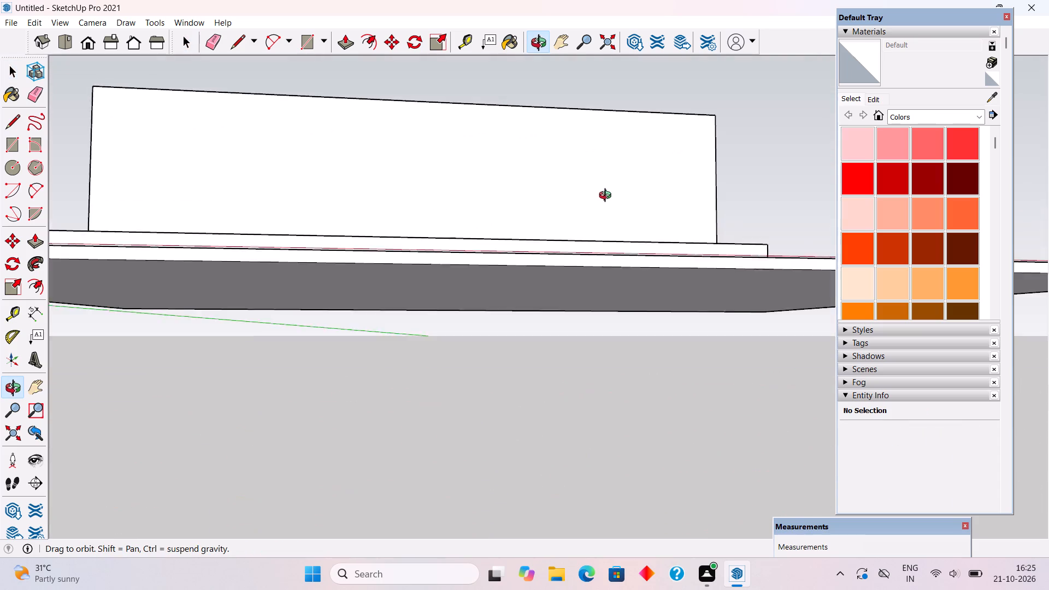
middle_drag(608, 197, 607, 309)
scroll(606, 308, up, 3)
scroll(614, 303, down, 4)
middle_drag(709, 188, 696, 161)
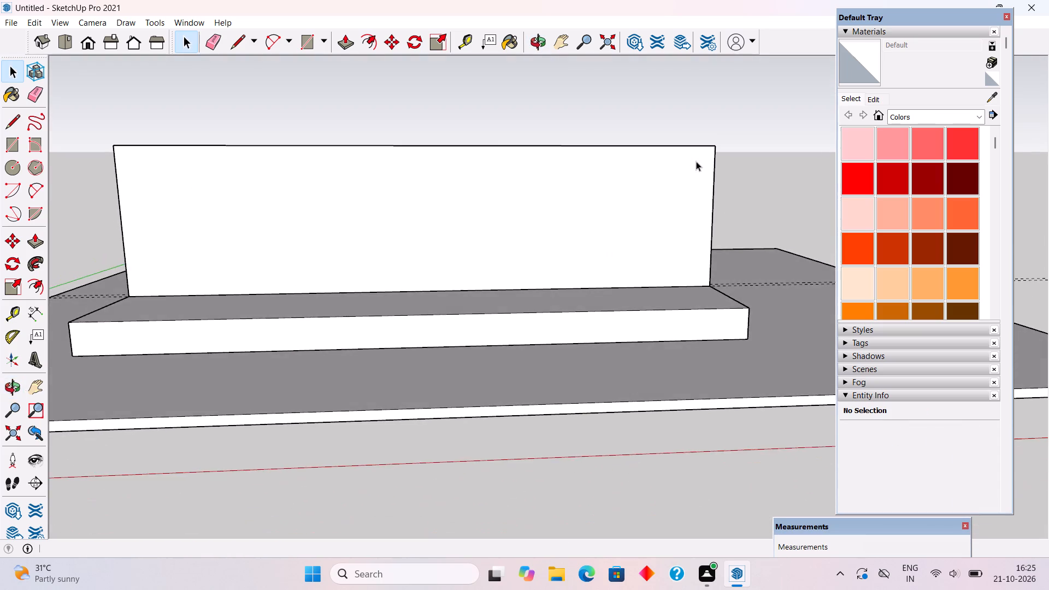
scroll(719, 219, up, 2)
key(t)
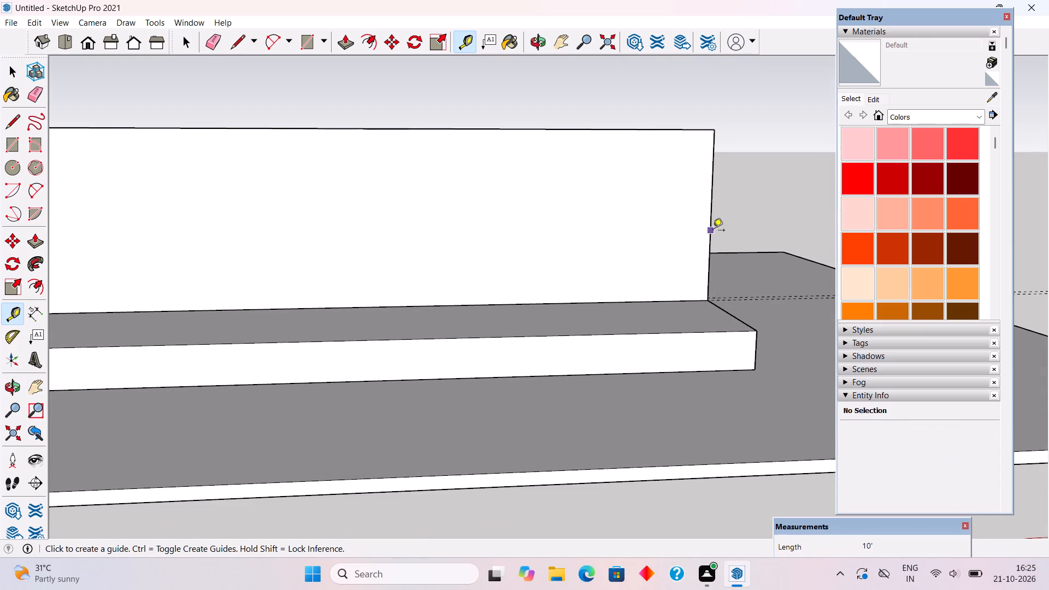
click(713, 231)
text(2')
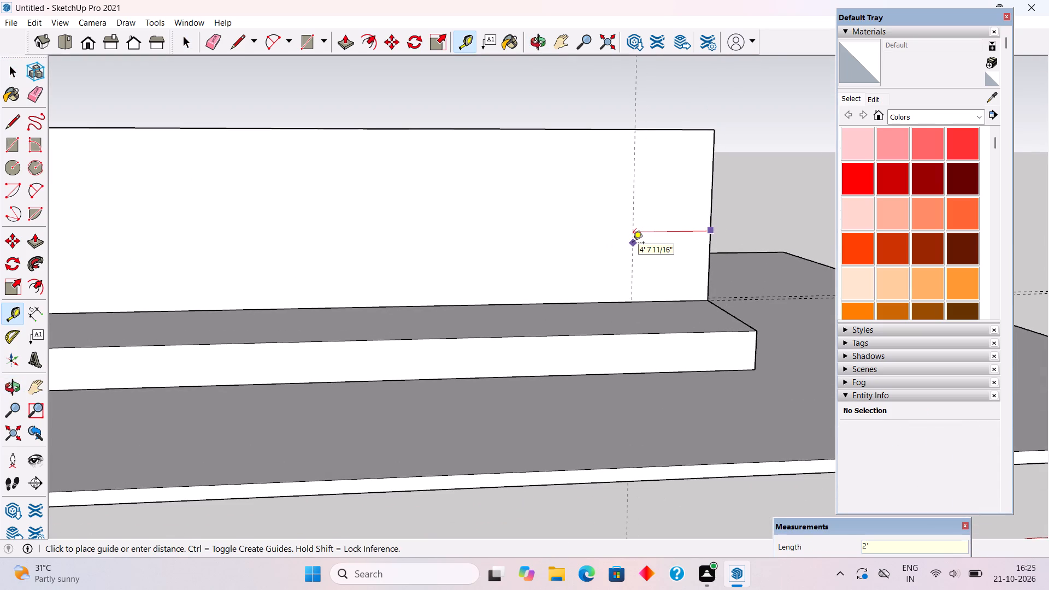
key(Return)
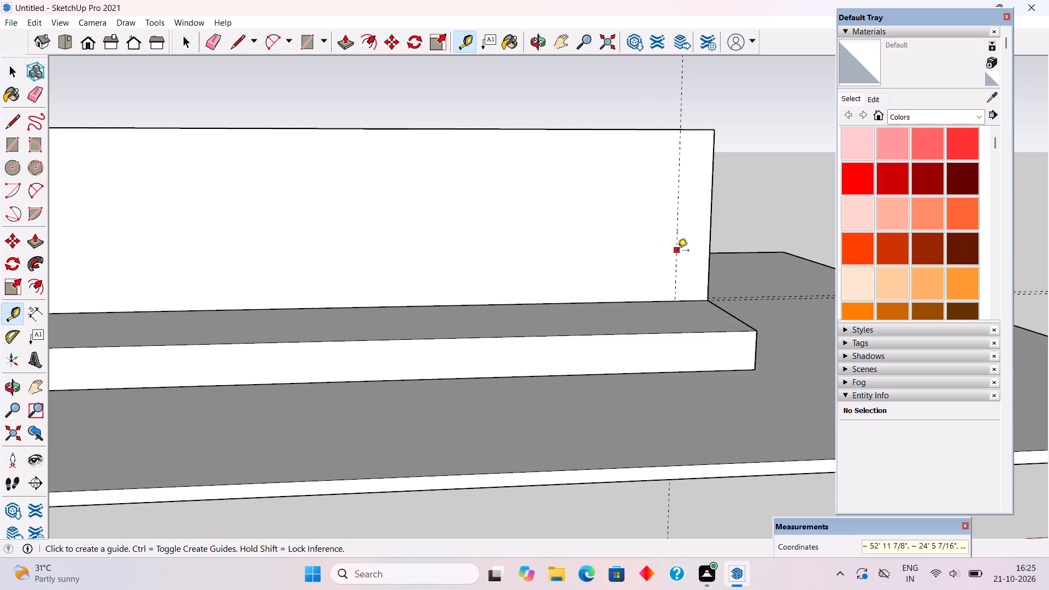
click(677, 251)
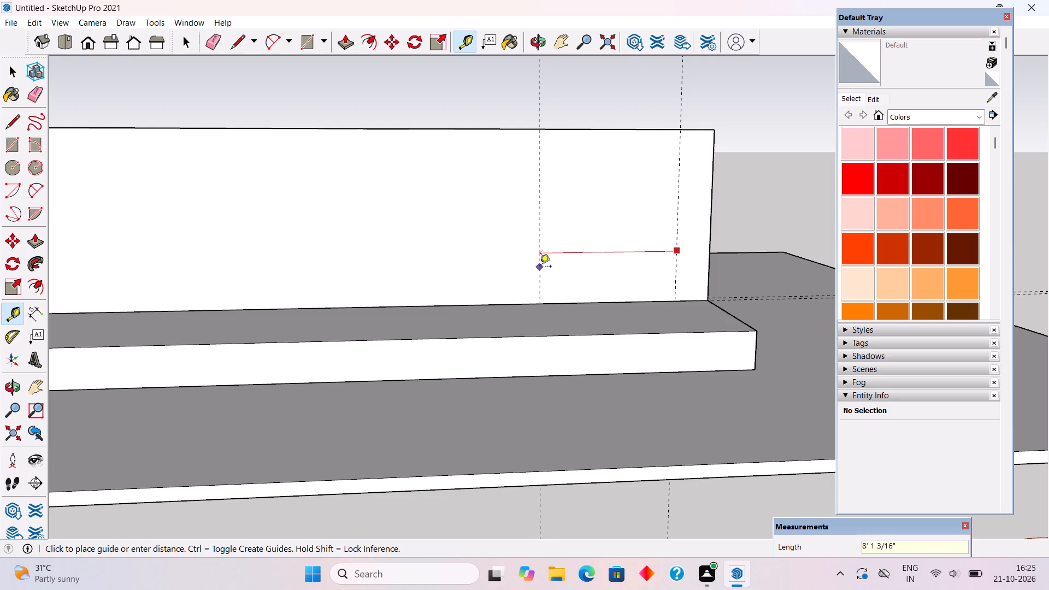
text(7')
key(Return)
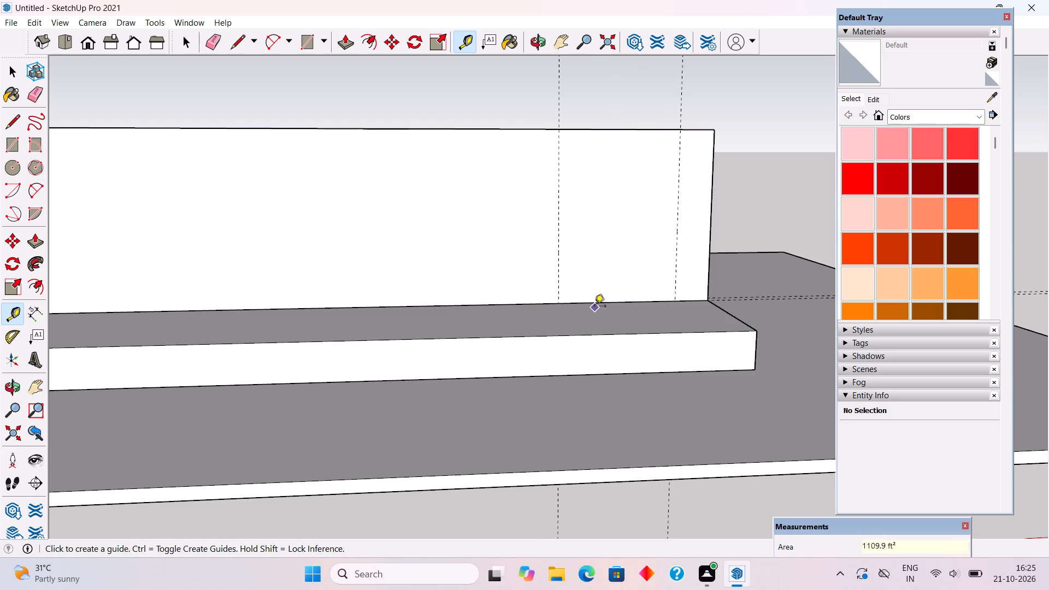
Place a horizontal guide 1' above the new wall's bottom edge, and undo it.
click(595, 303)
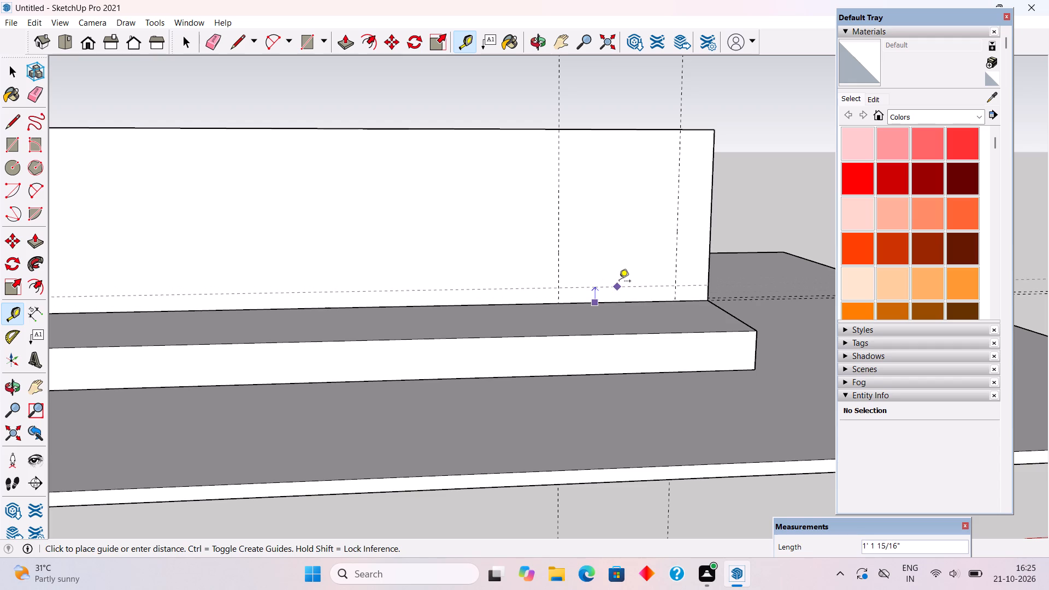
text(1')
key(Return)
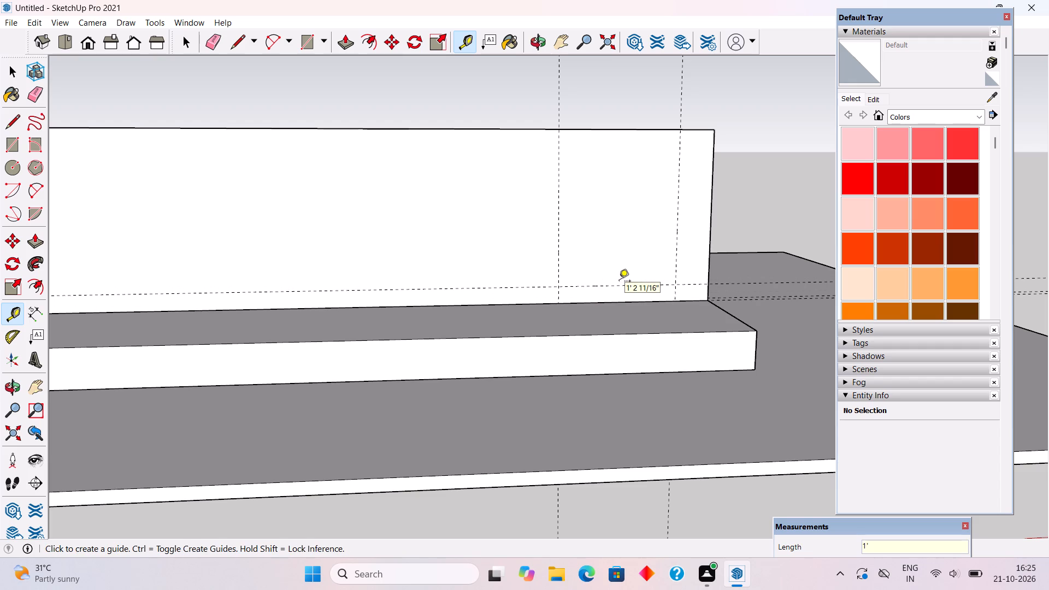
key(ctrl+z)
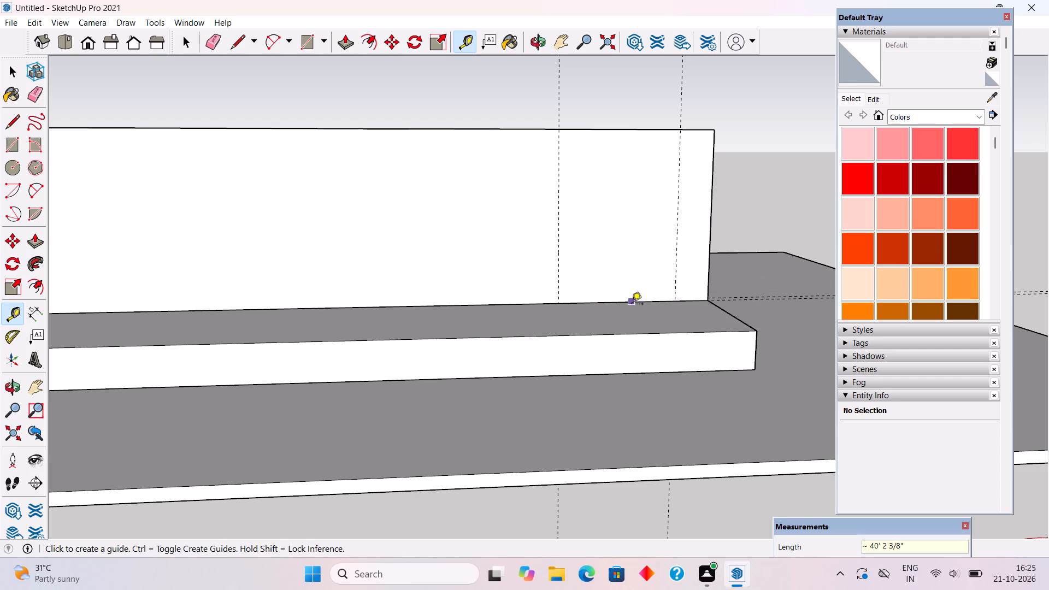
Place horizontal guides on the wall face, 8" above its bottom edge and 1' below its top edge.
click(632, 305)
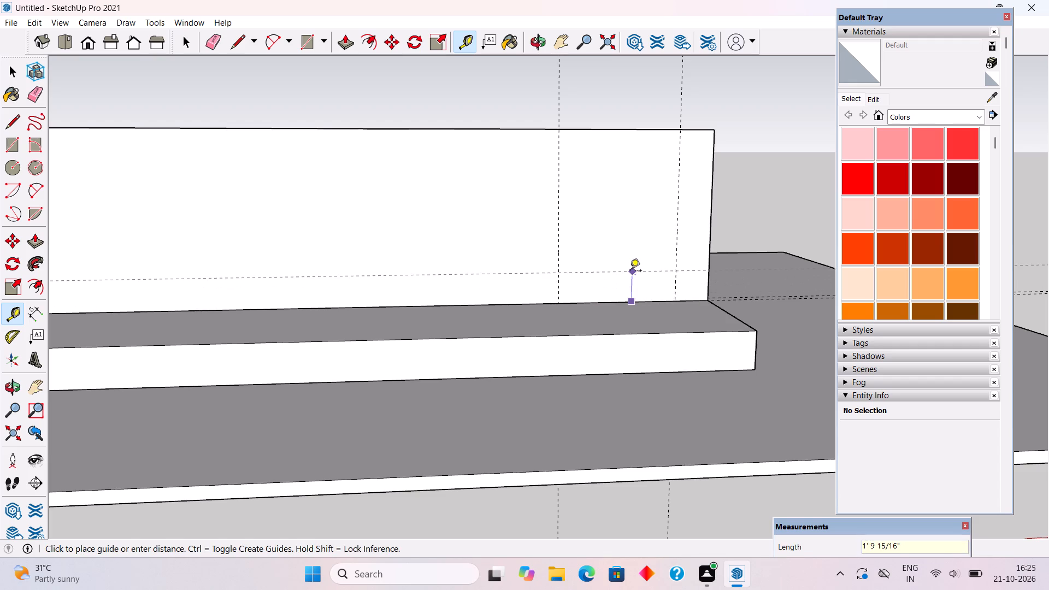
text(8")
key(Return)
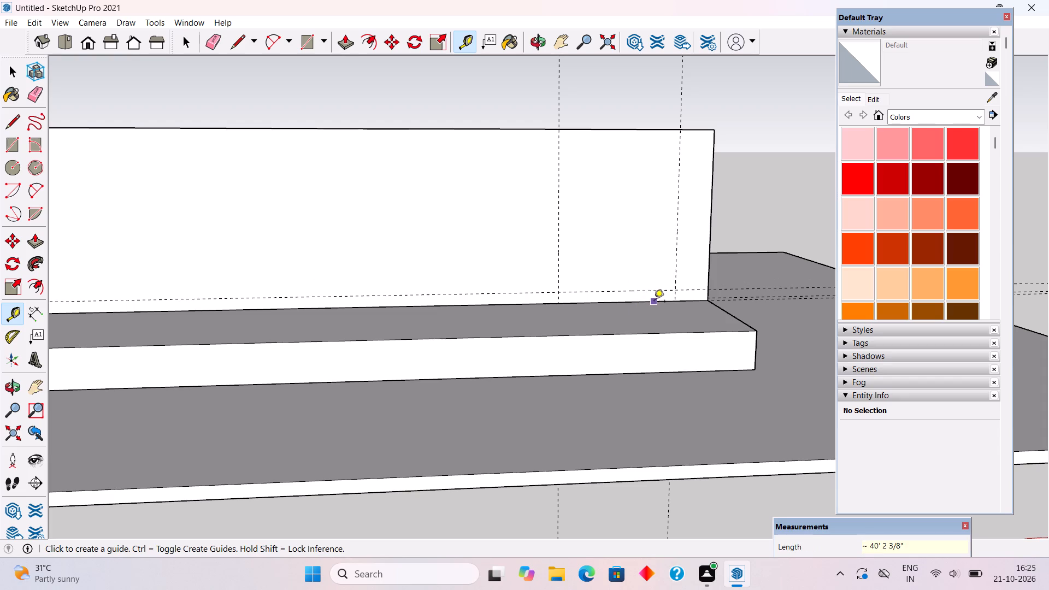
click(654, 302)
key(t)
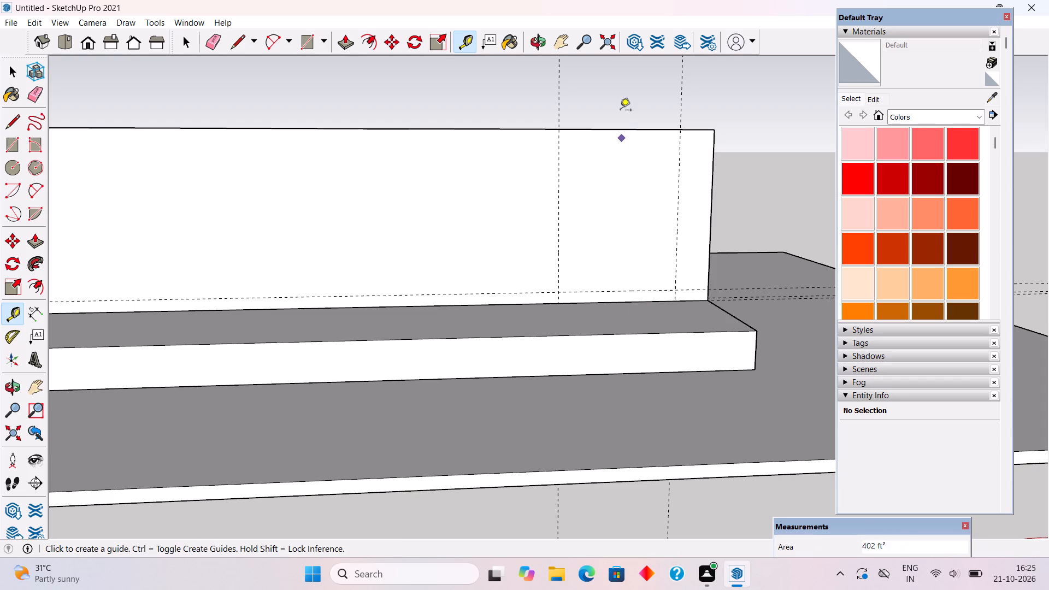
click(625, 129)
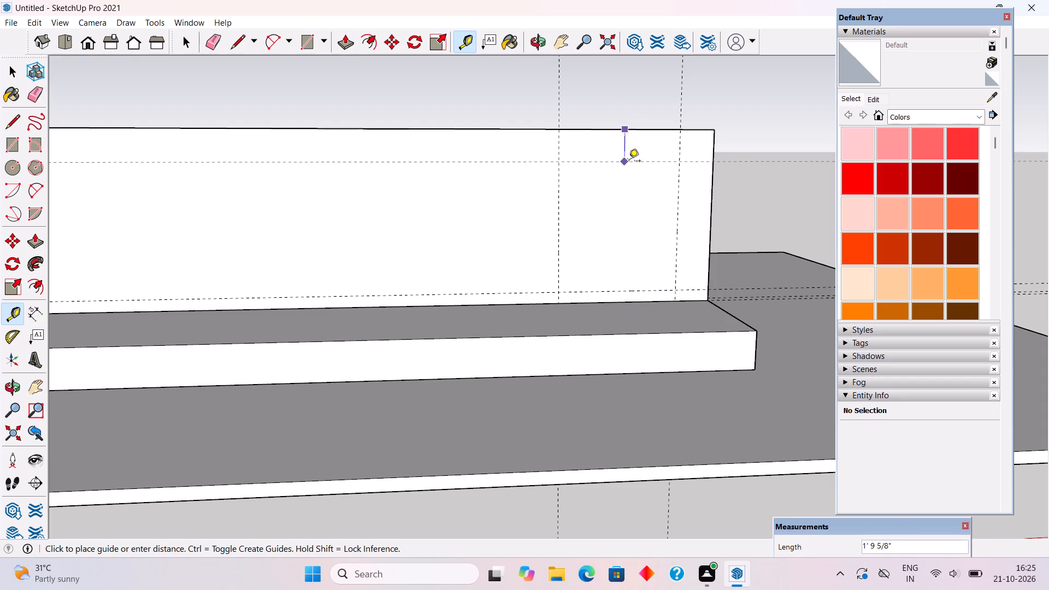
text(1')
key(Return)
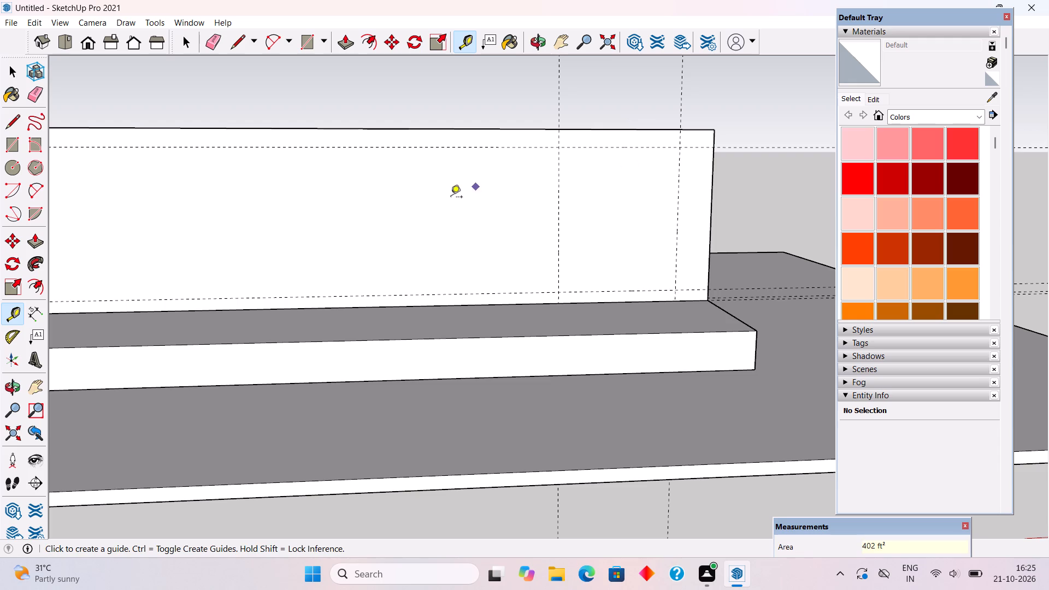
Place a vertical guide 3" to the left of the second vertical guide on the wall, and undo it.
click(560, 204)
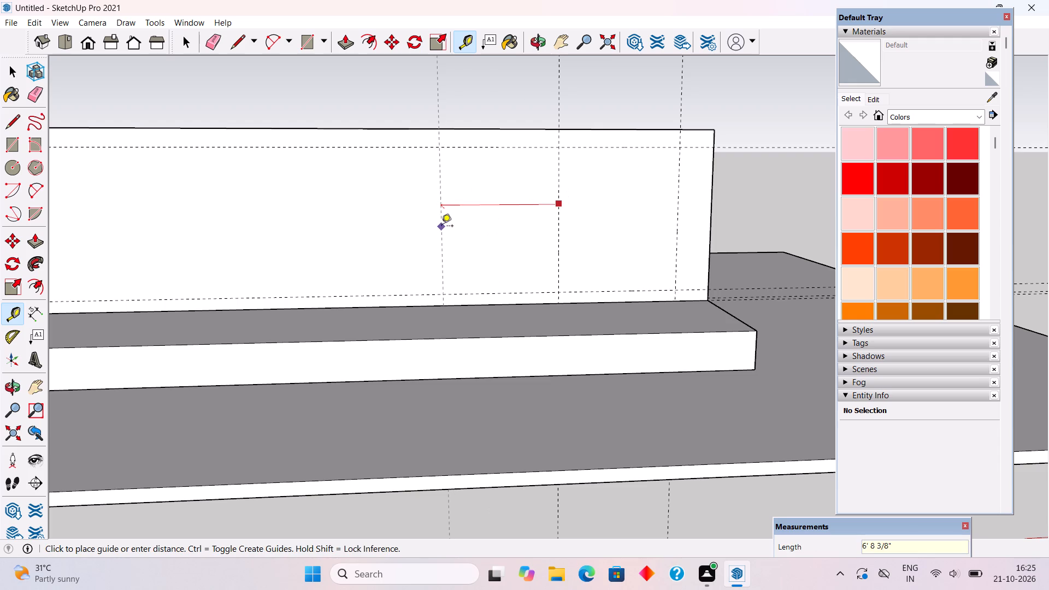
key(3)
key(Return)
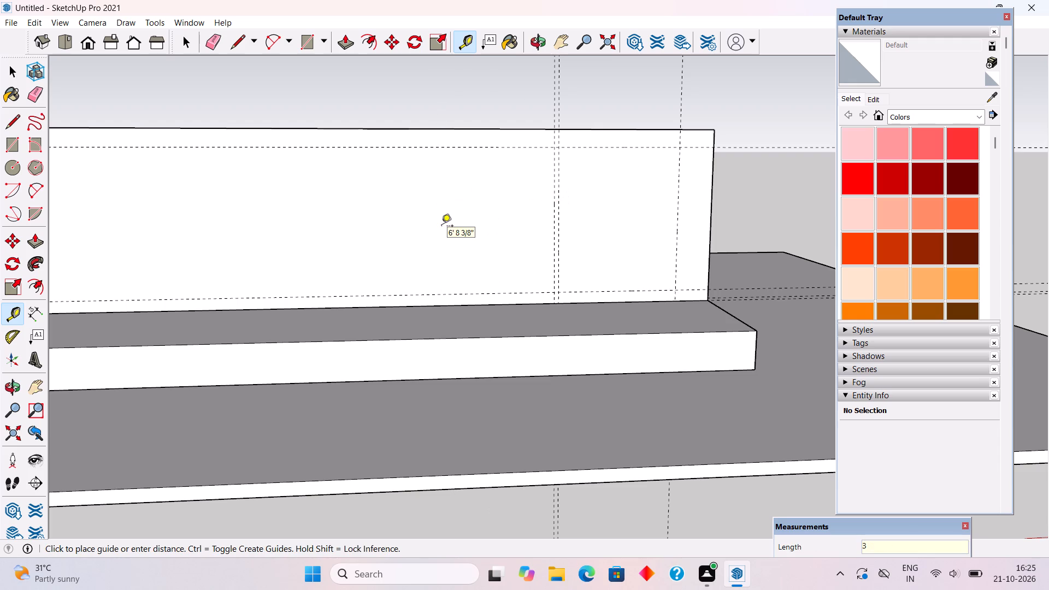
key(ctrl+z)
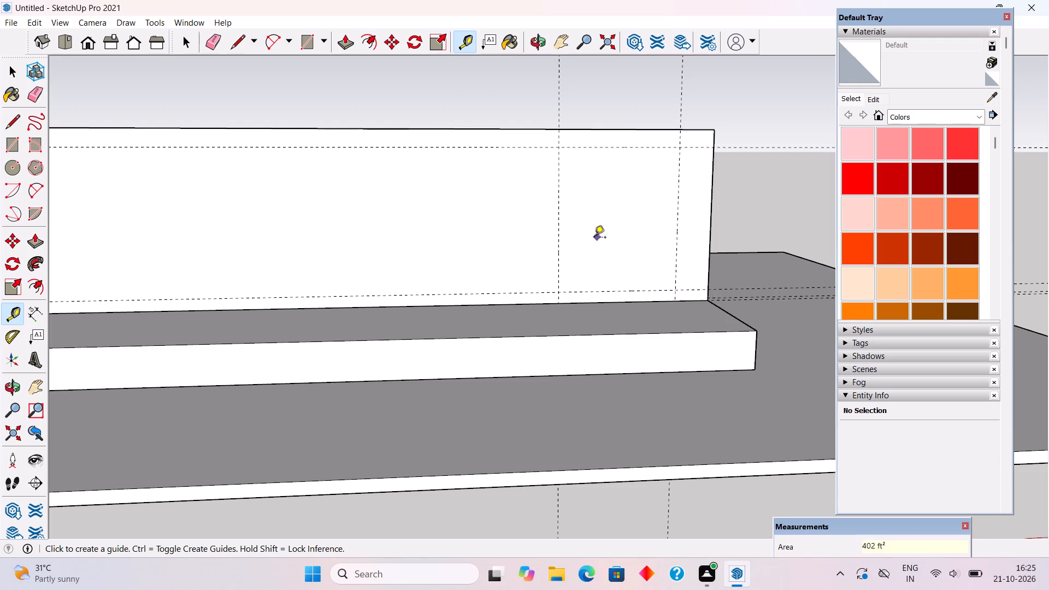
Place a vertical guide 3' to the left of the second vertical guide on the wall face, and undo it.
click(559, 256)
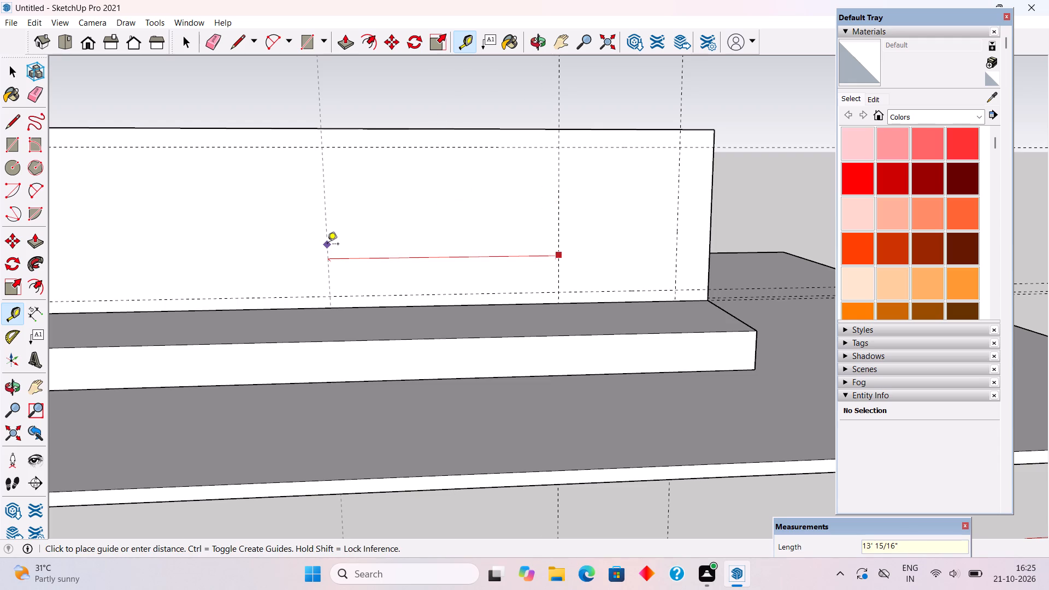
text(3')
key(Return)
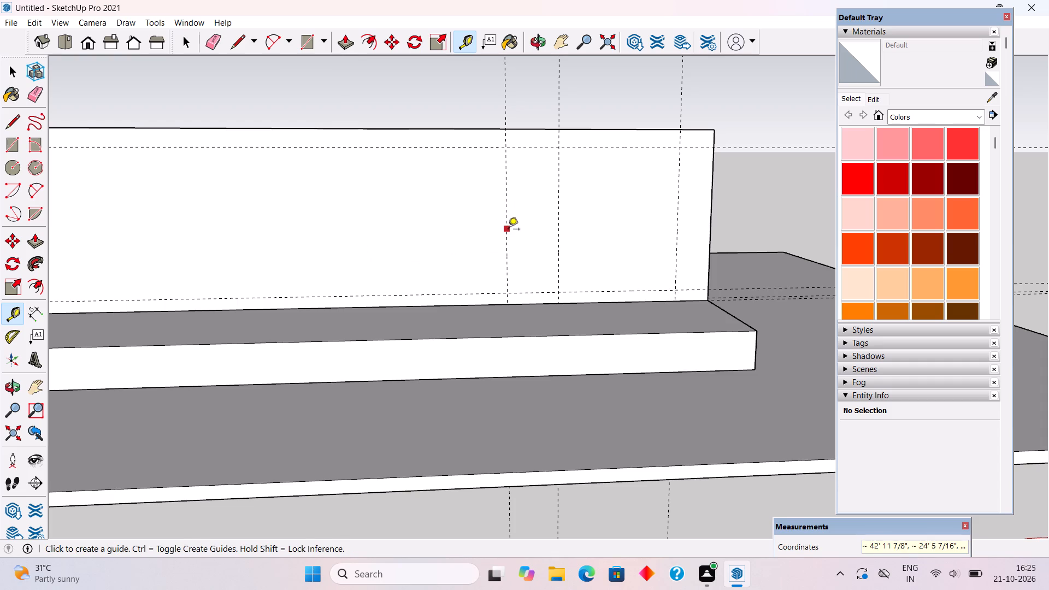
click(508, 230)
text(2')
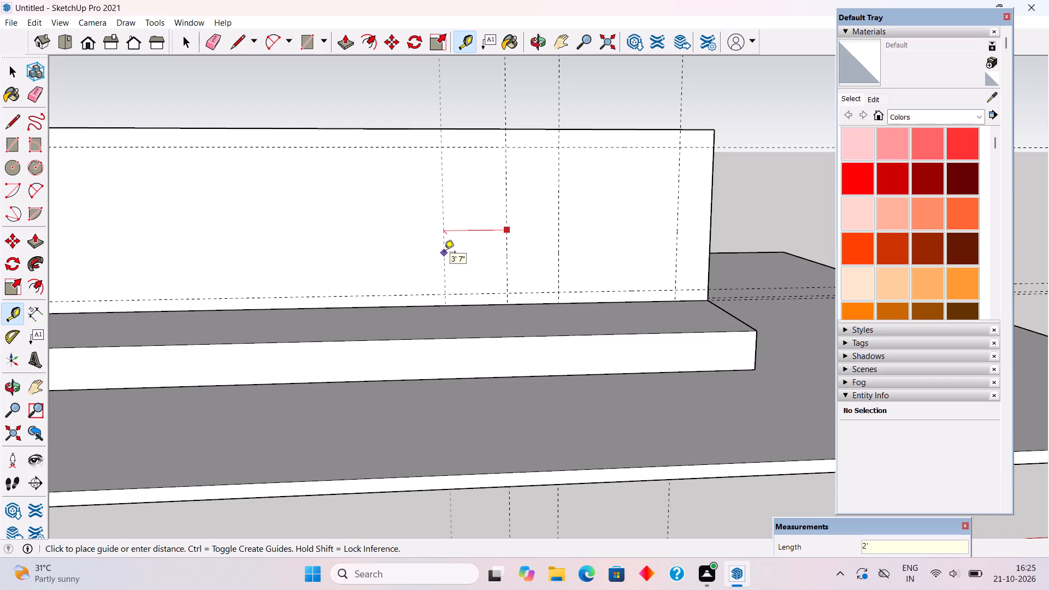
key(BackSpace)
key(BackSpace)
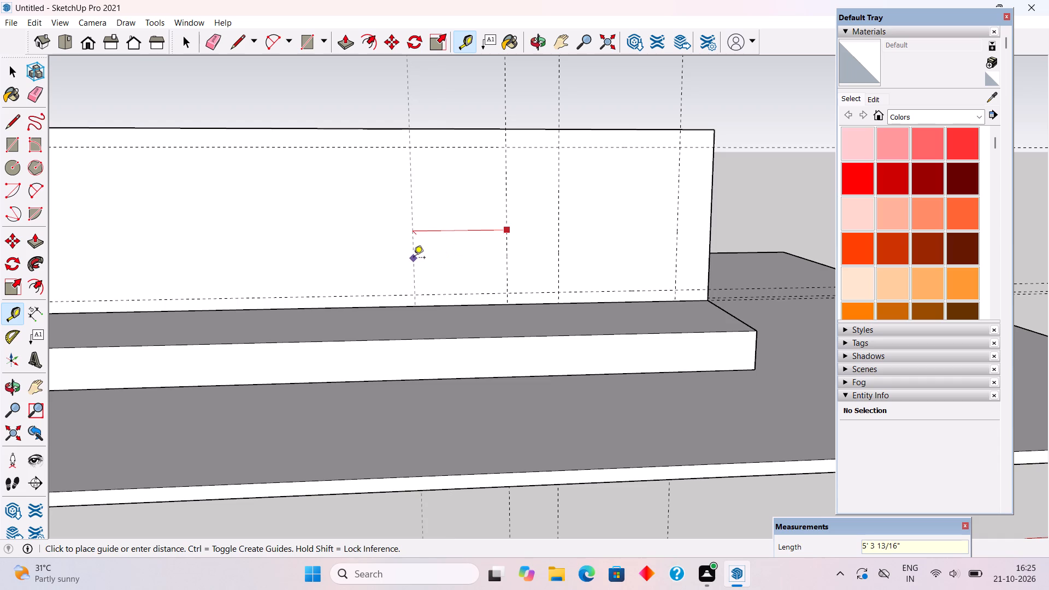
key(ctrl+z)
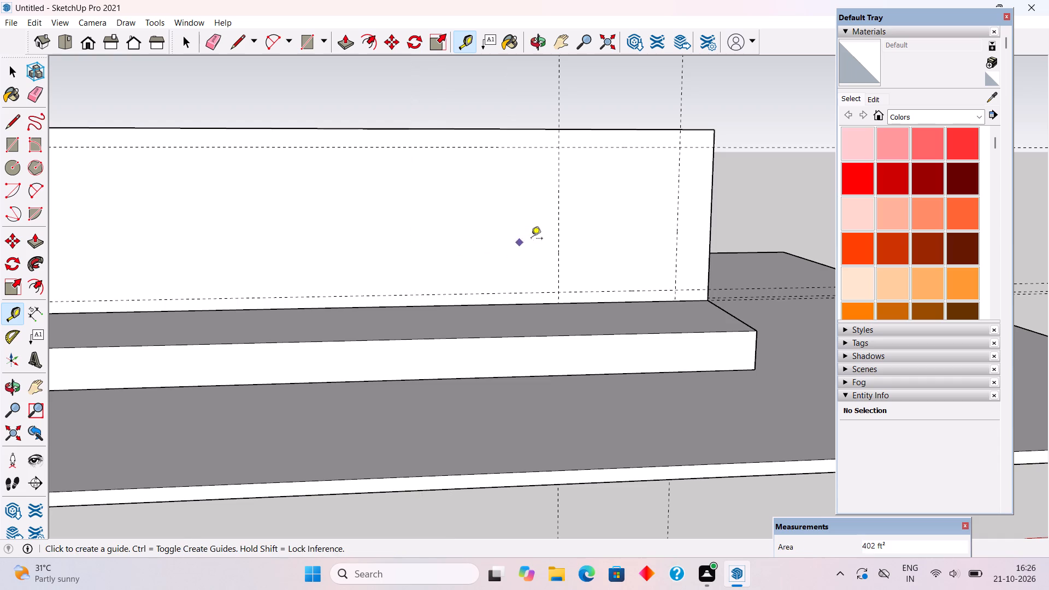
Place three more vertical guides leftward from the second vertical guide on the wall face, spaced successively 2', 3' and 2.5' apart.
click(559, 269)
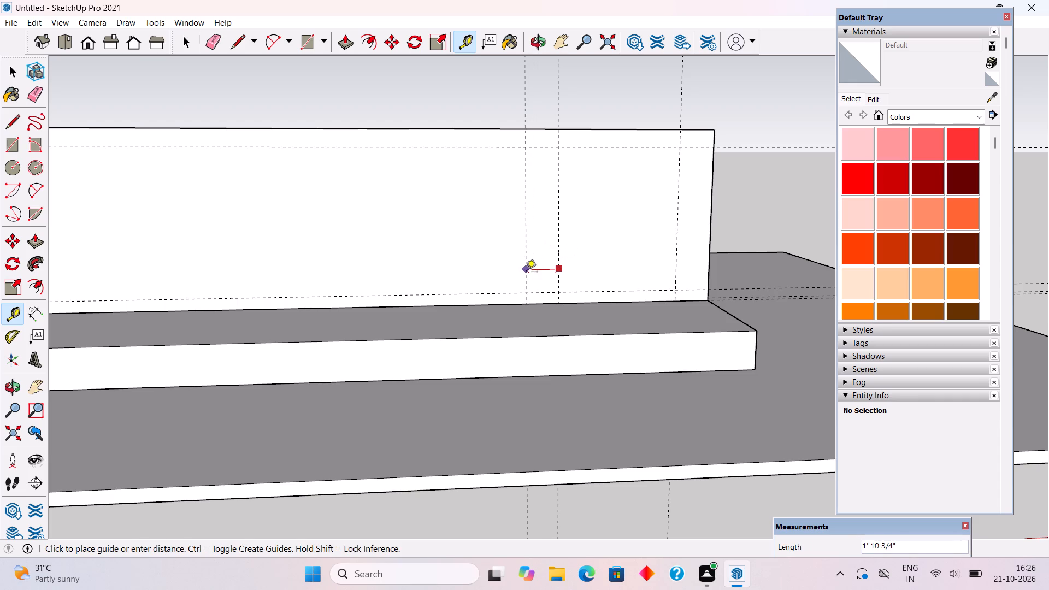
text(2')
key(Return)
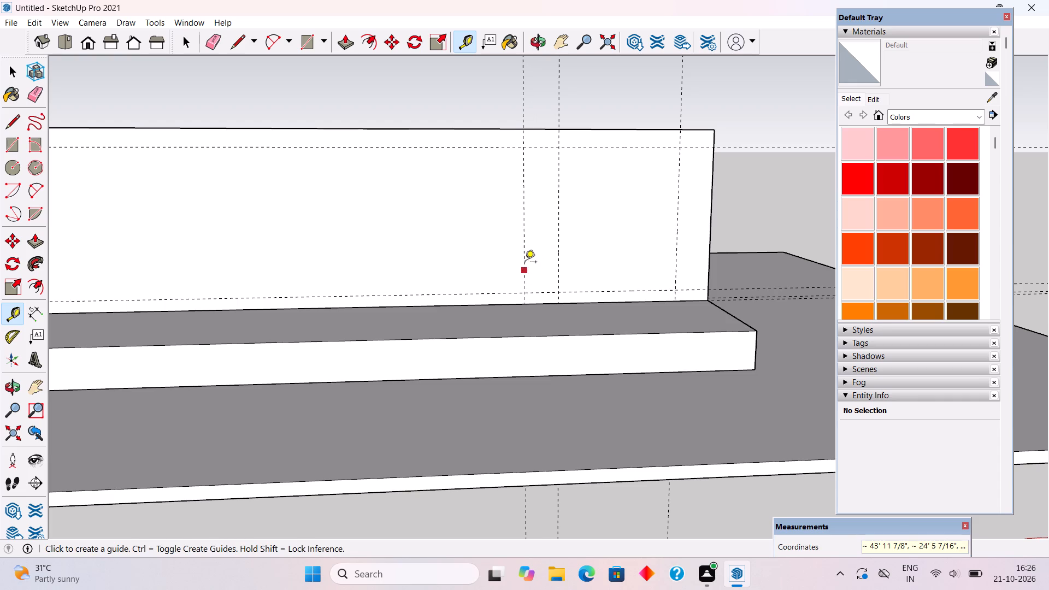
click(524, 263)
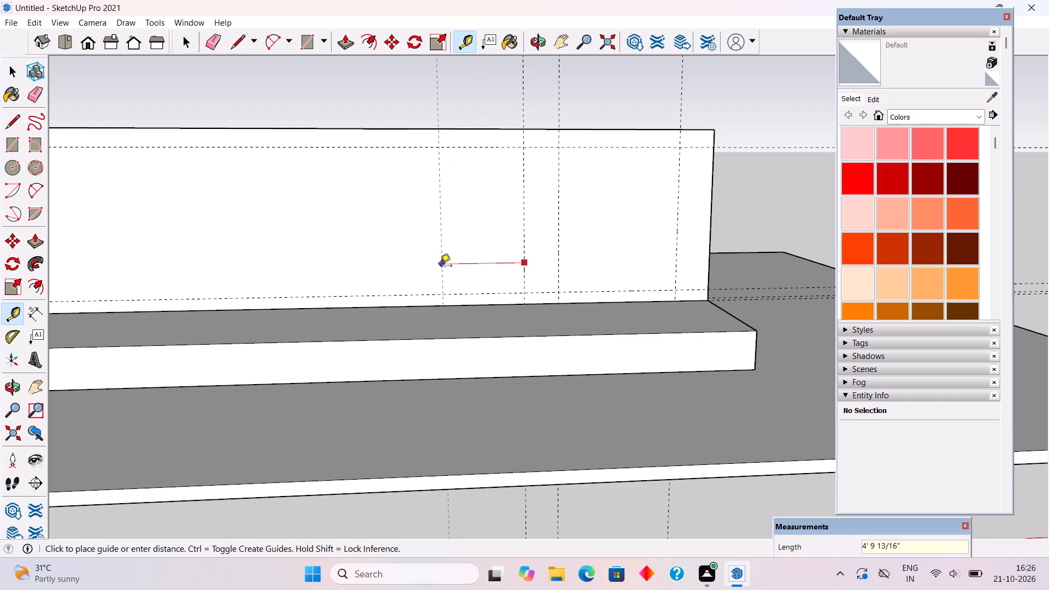
text(3')
key(Return)
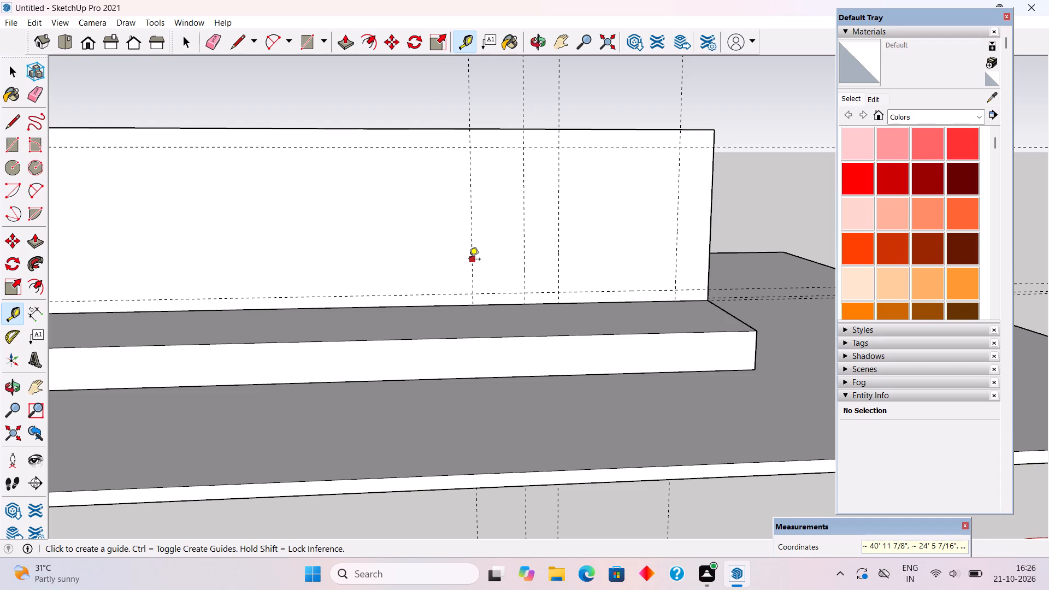
scroll(494, 197, up, 2)
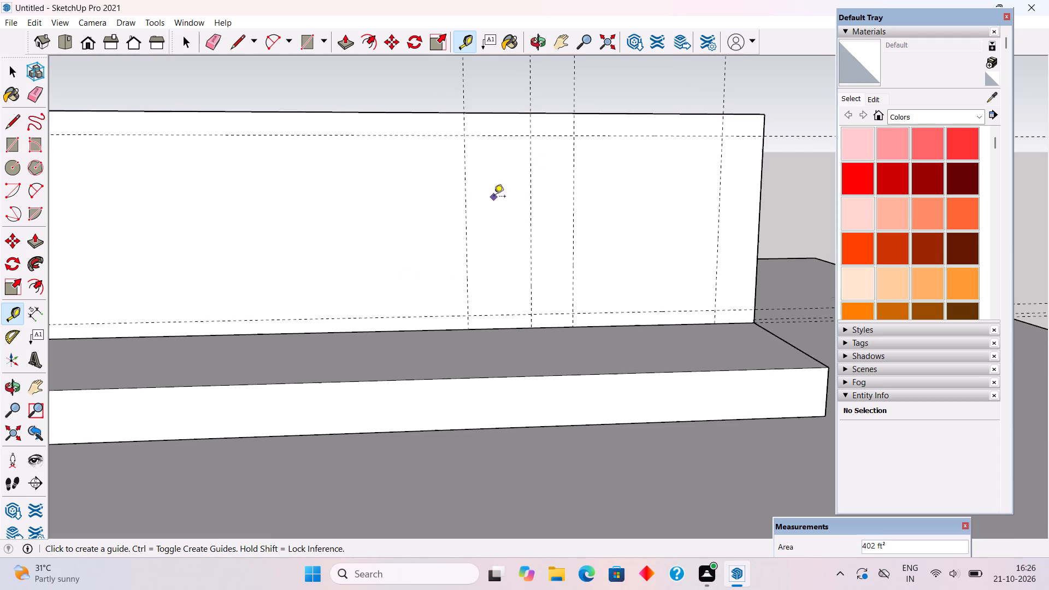
scroll(494, 197, down, 9)
scroll(135, 176, up, 5)
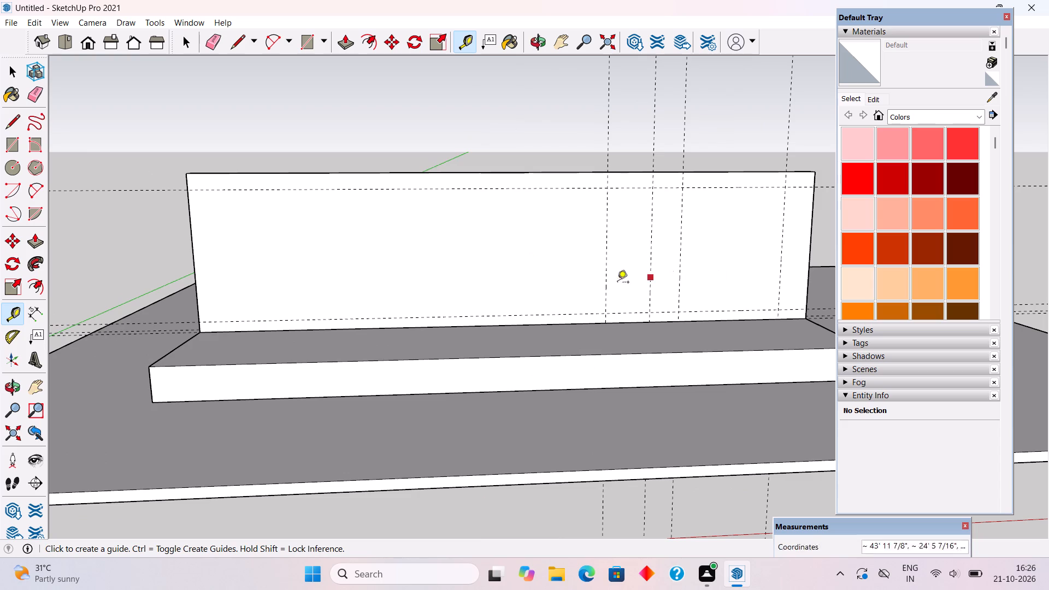
click(610, 258)
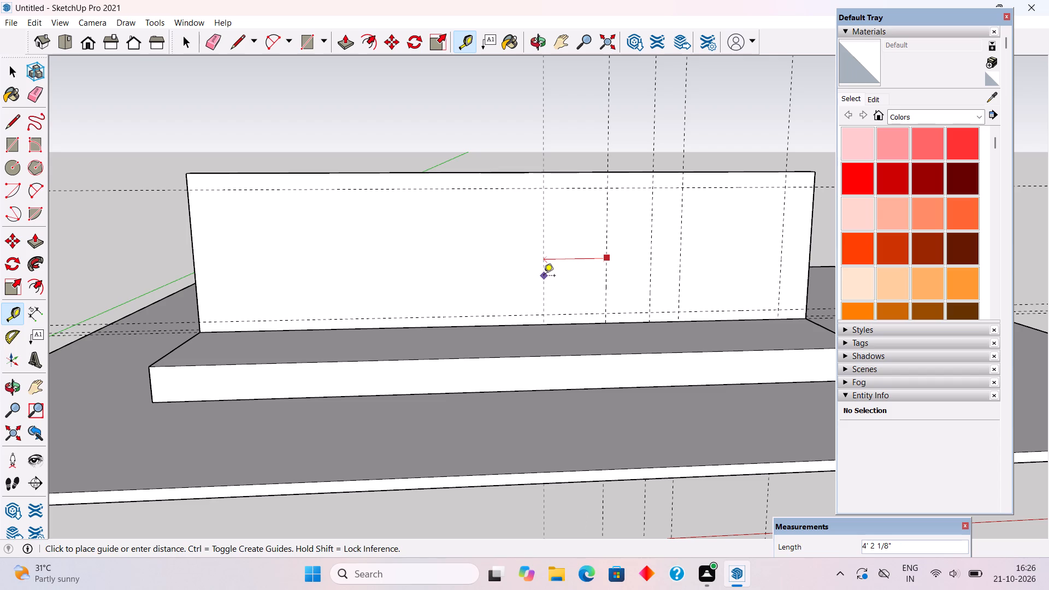
text(2.5')
key(Return)
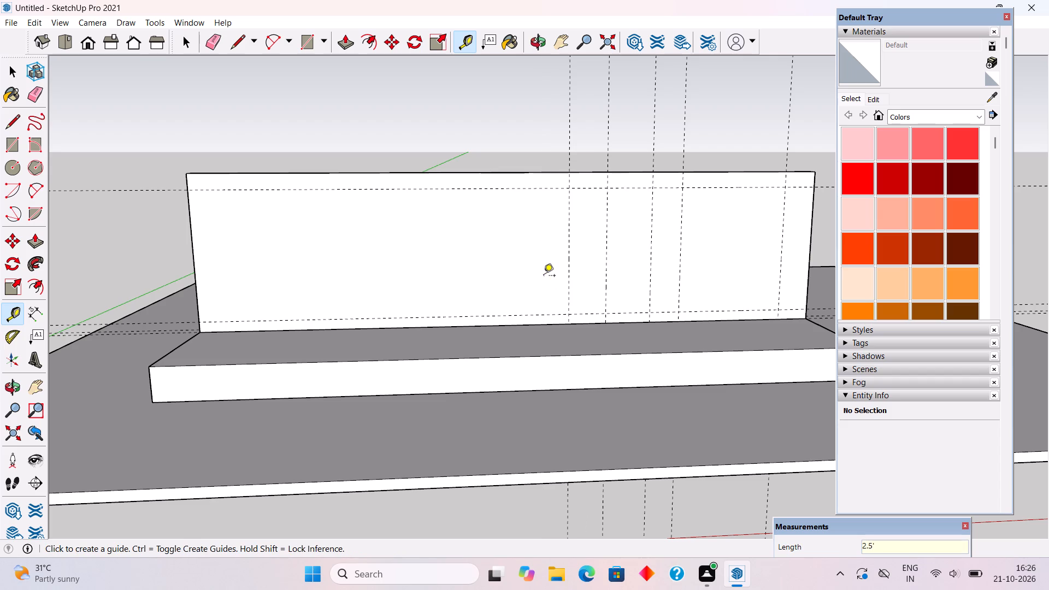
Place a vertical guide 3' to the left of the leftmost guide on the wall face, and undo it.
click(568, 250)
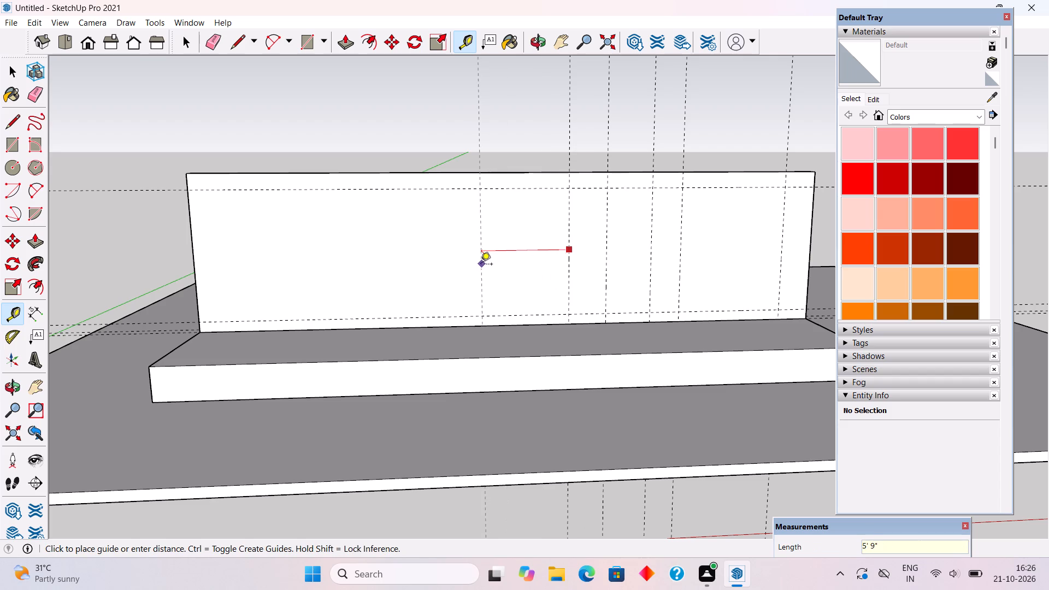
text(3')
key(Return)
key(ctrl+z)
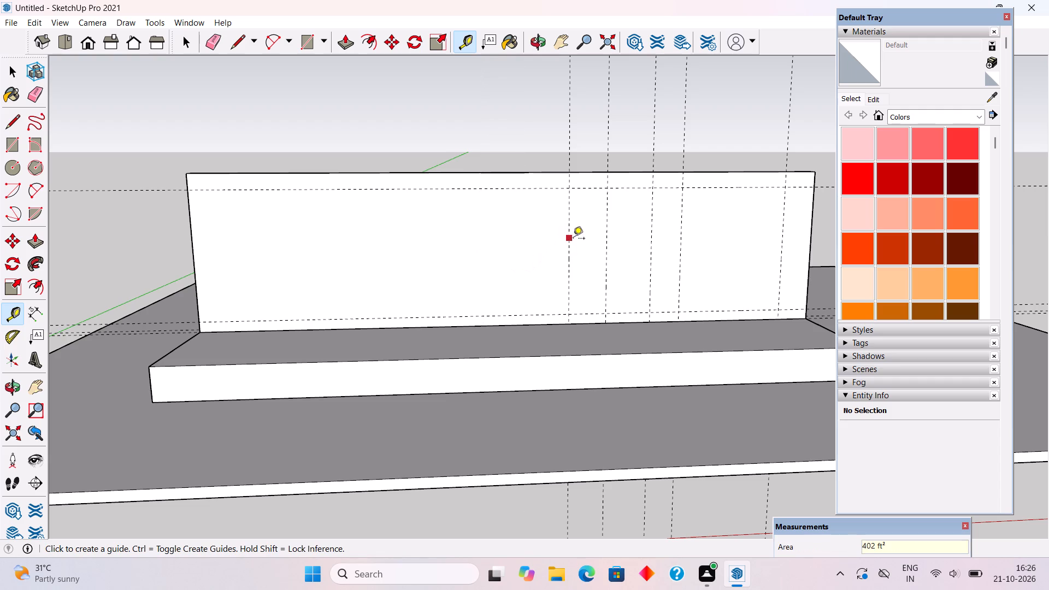
Continue the vertical guides leftward from the leftmost one on the wall face, at successive spacings of 3', 1' and 7'.
click(568, 262)
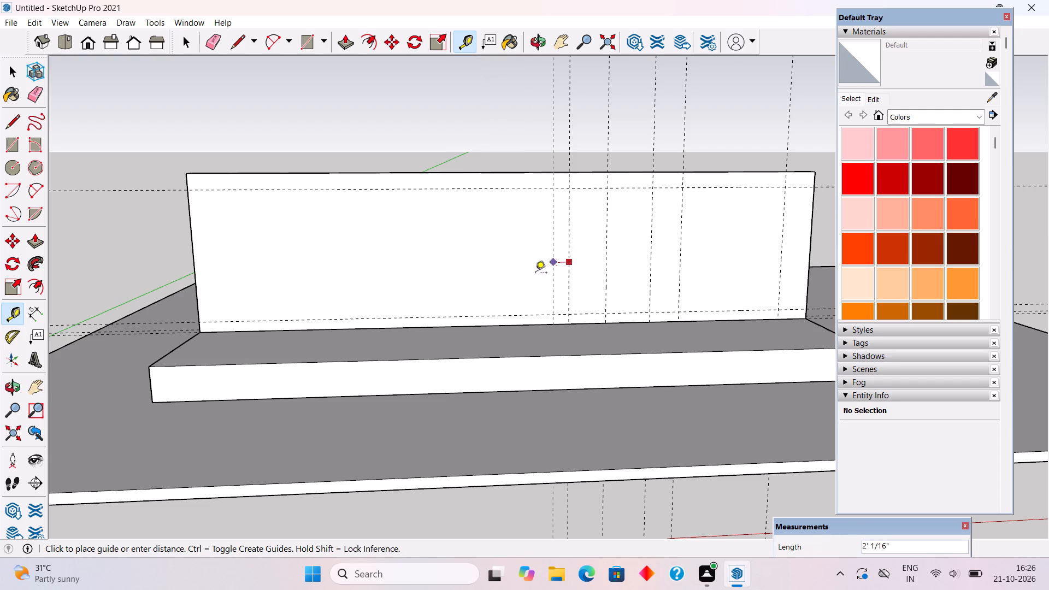
text(3')
key(Return)
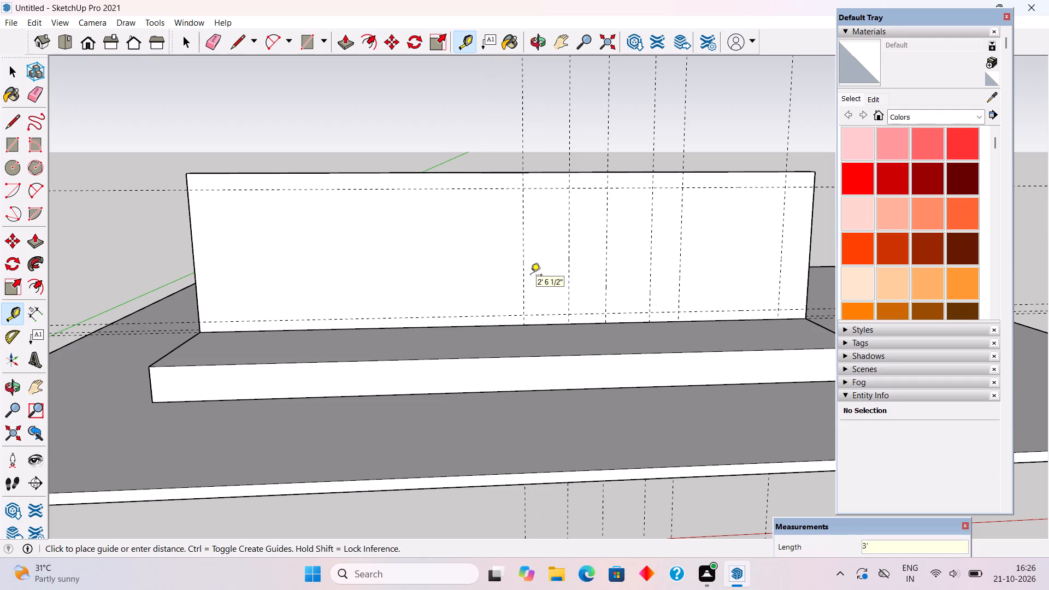
click(525, 267)
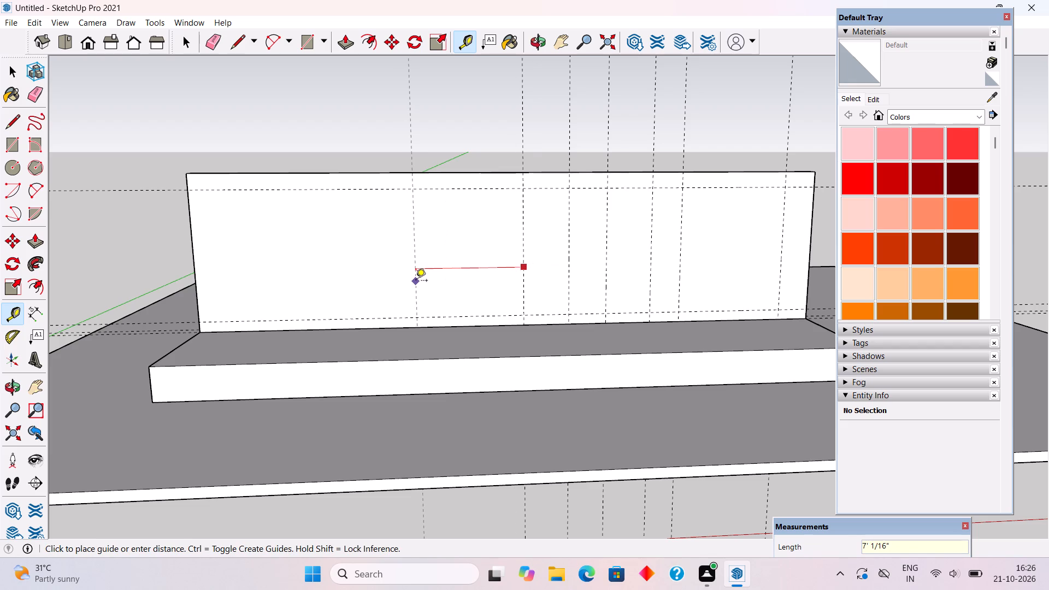
key(1)
key(apostrophe)
key(Return)
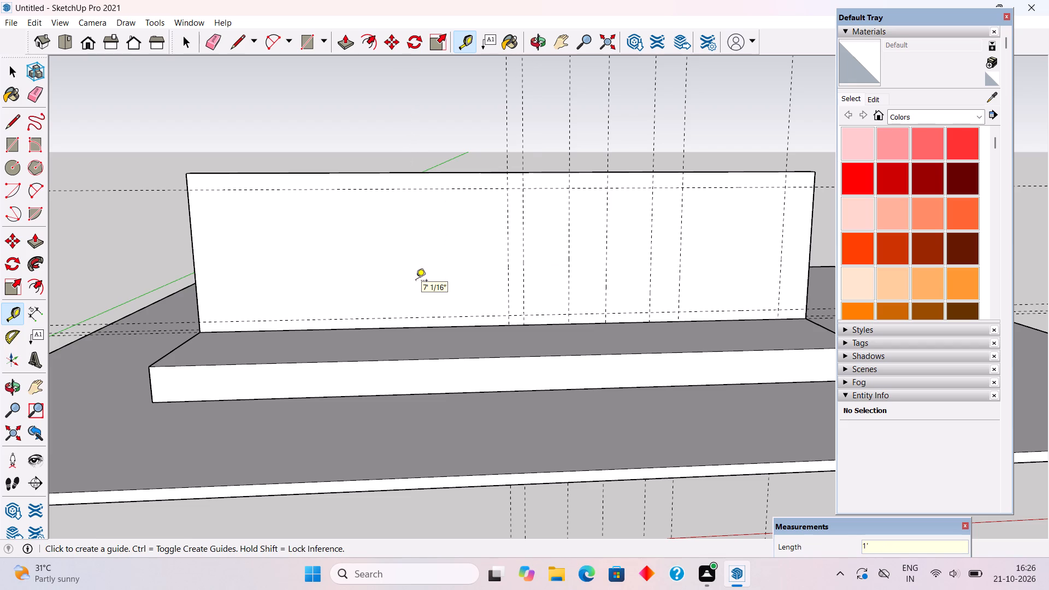
click(505, 280)
text(7')
key(Return)
Place two more vertical guides on the wall face, 1' left of the leftmost guide and 4.5' beyond that.
scroll(354, 293, down, 2)
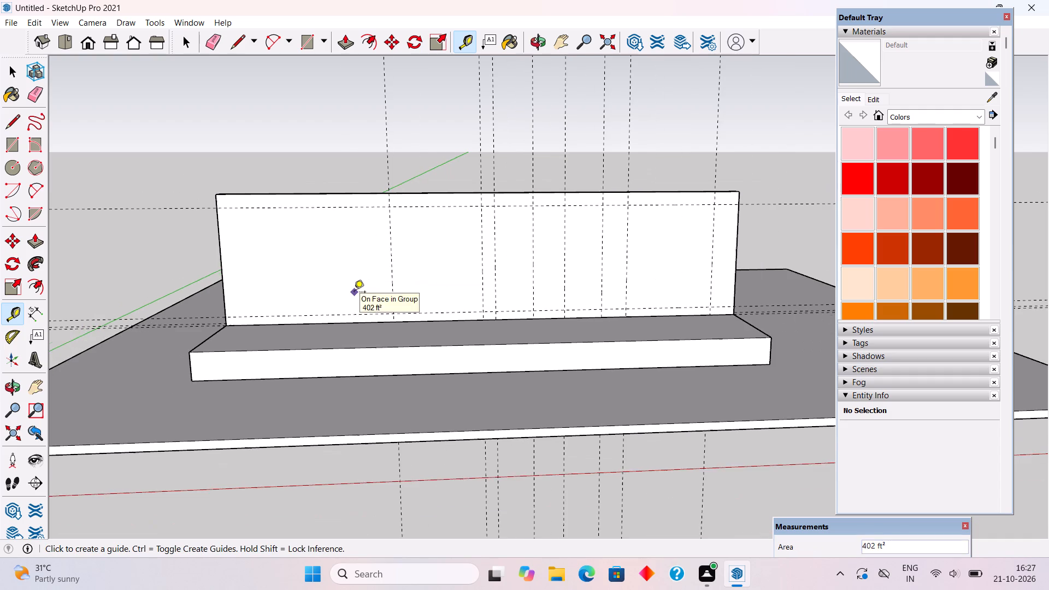
scroll(338, 290, down, 3)
scroll(204, 278, up, 9)
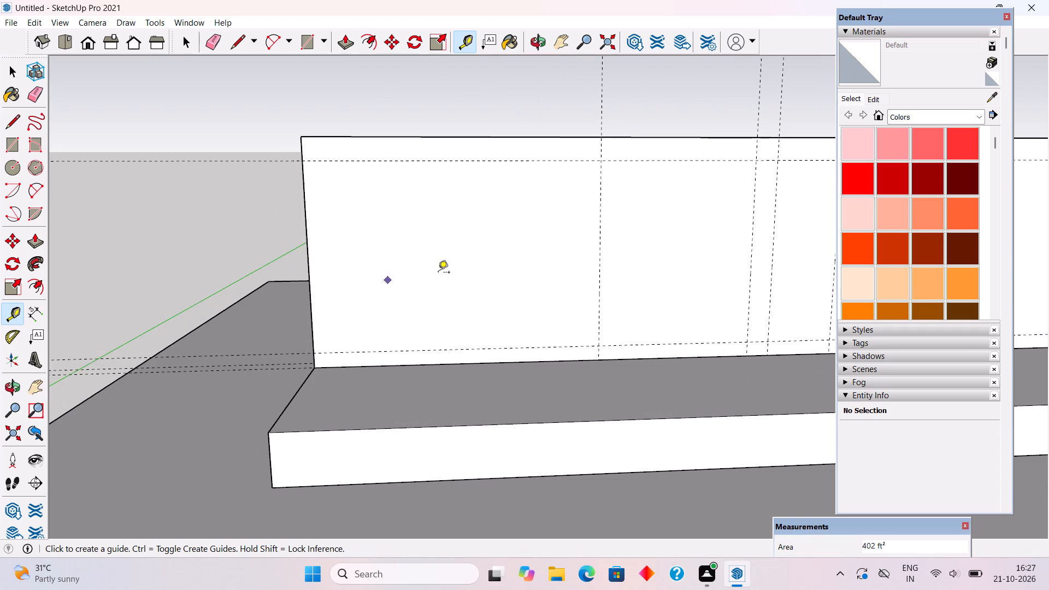
click(596, 287)
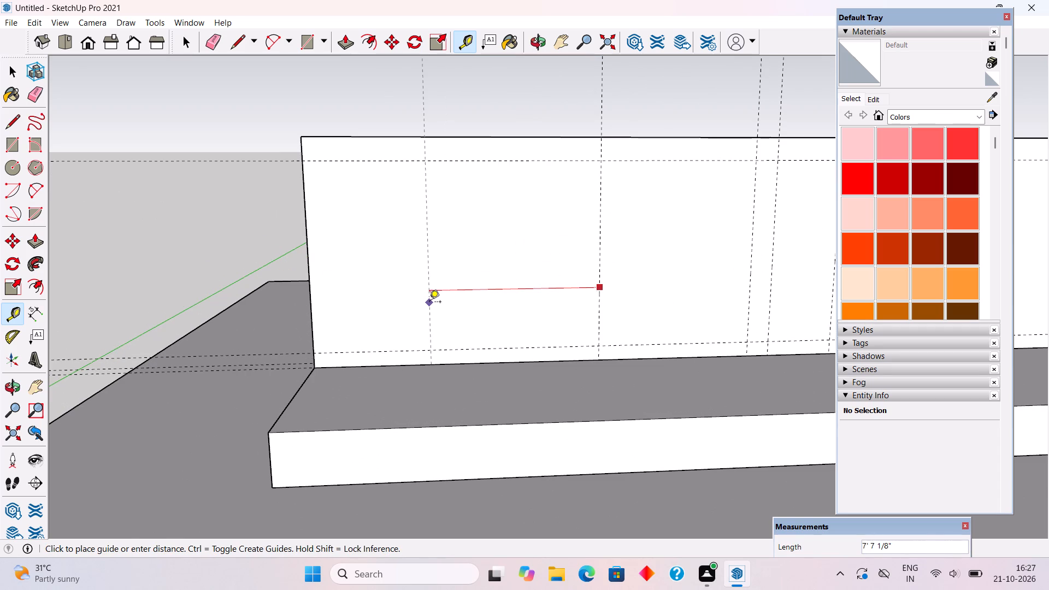
text(1')
key(Return)
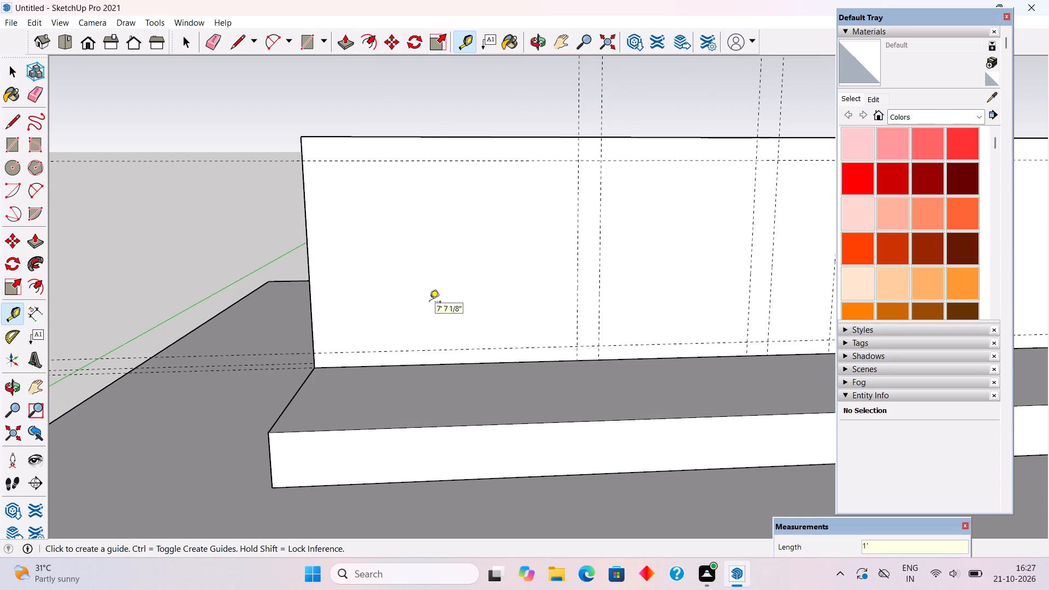
click(576, 242)
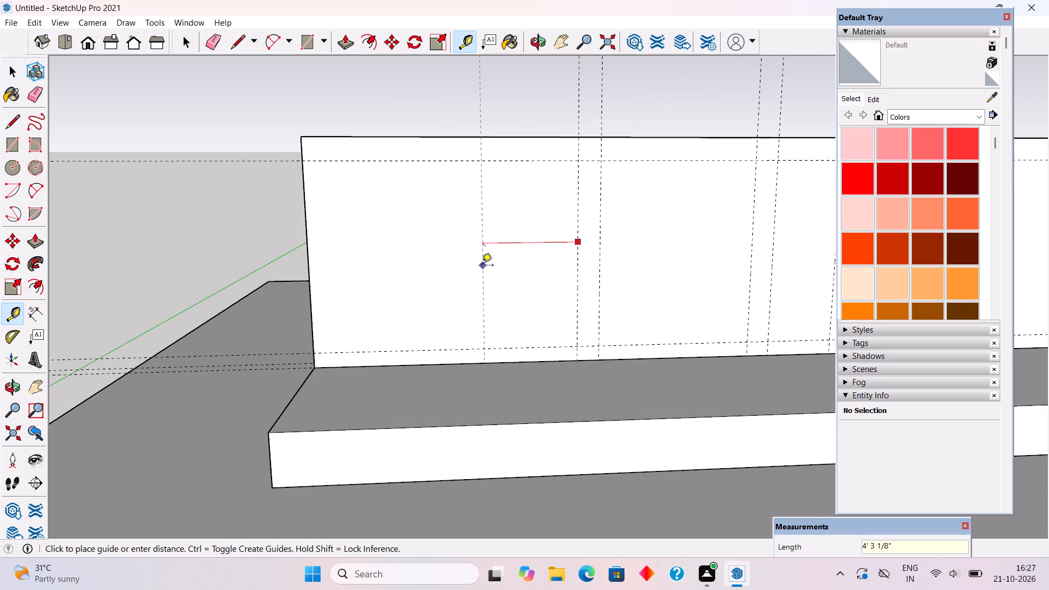
key(4)
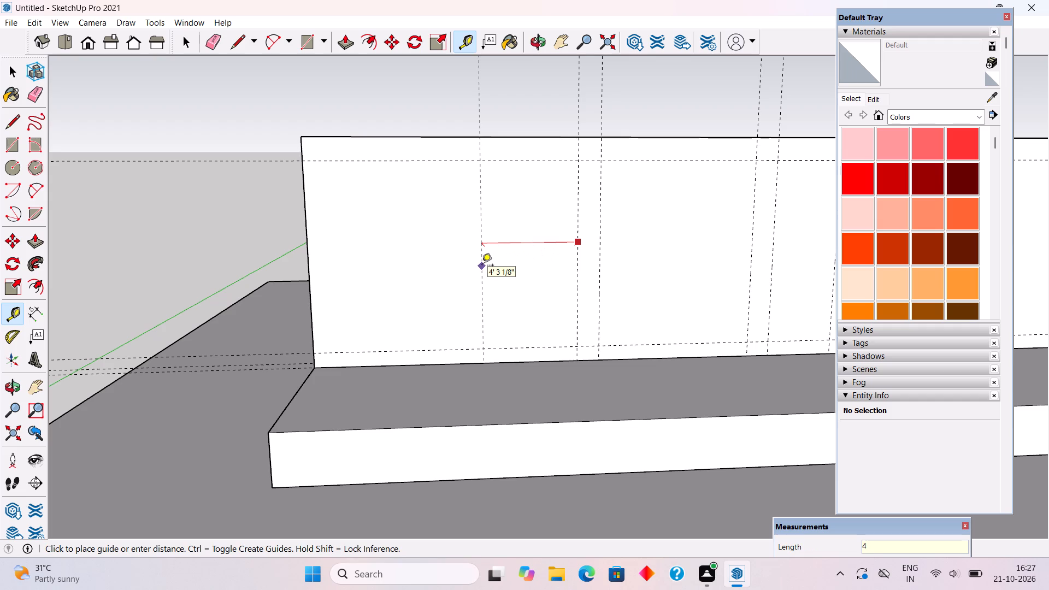
text(.5')
key(Return)
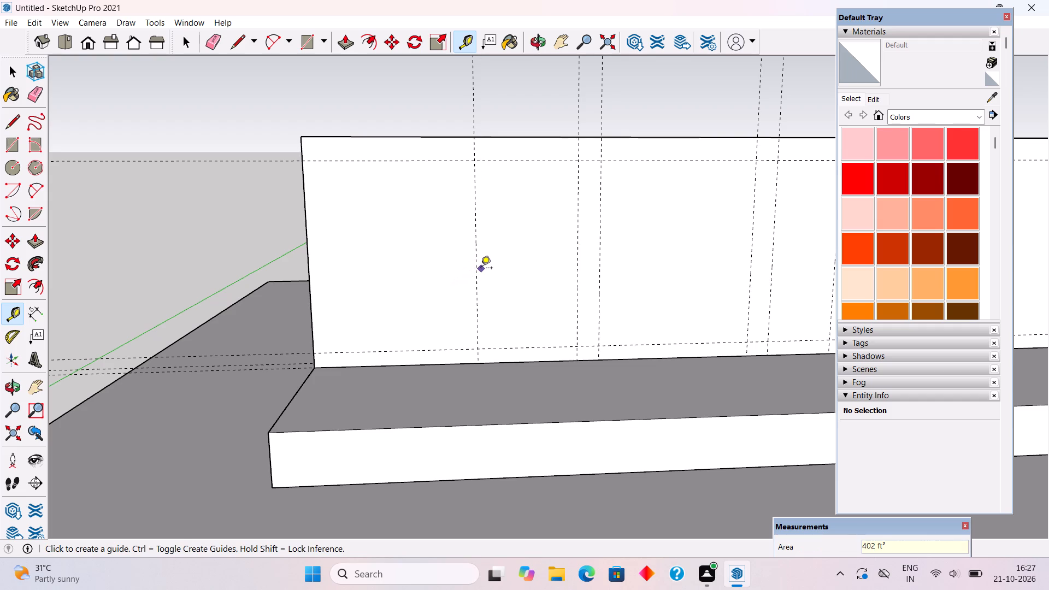
Place two more vertical guides, 1' left of the leftmost guide on the wall face and 7' beyond that.
click(480, 281)
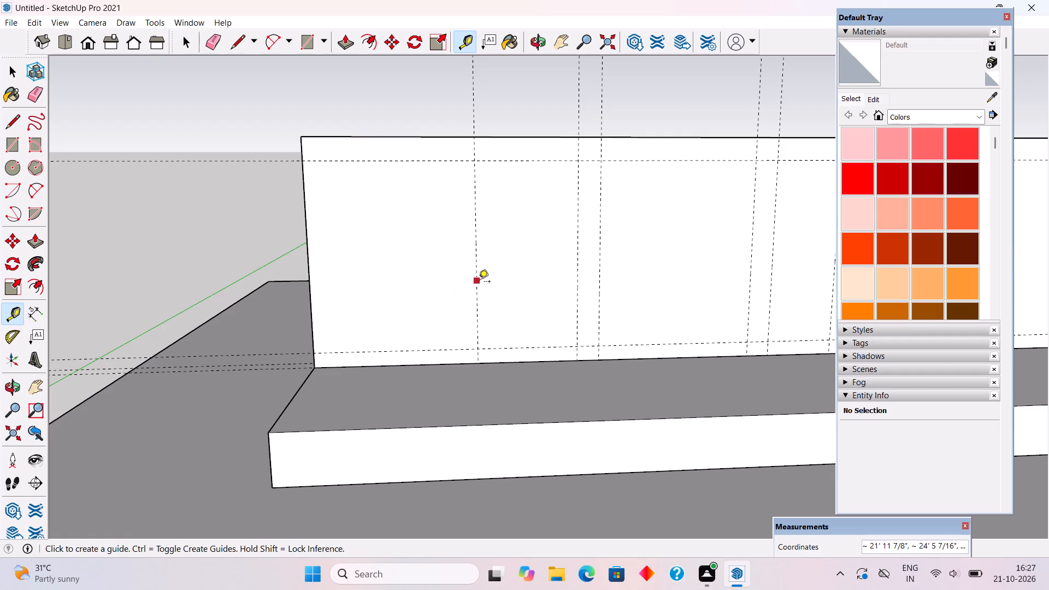
text(1')
key(Return)
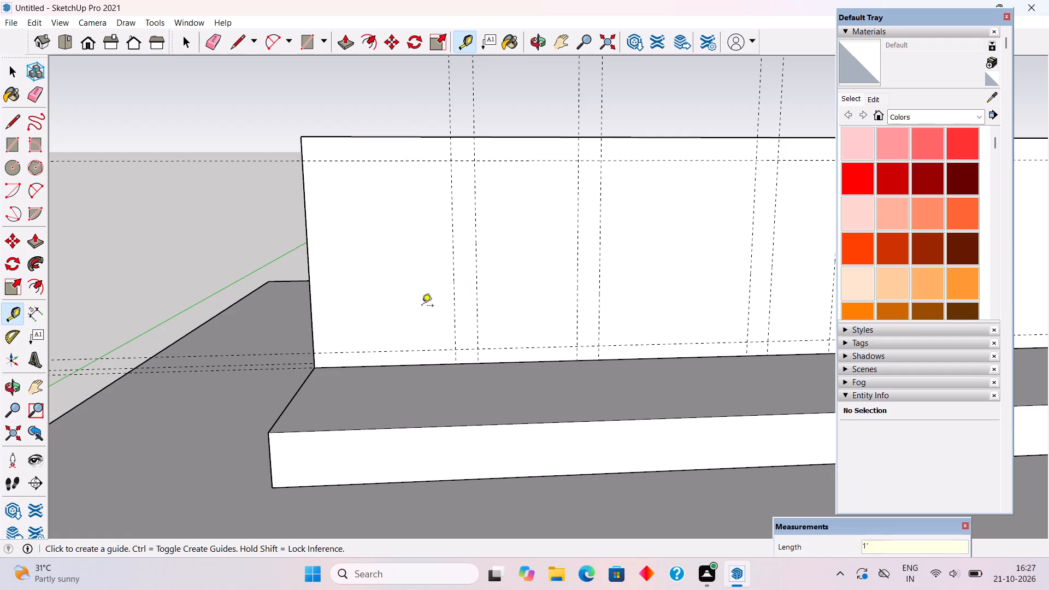
click(456, 294)
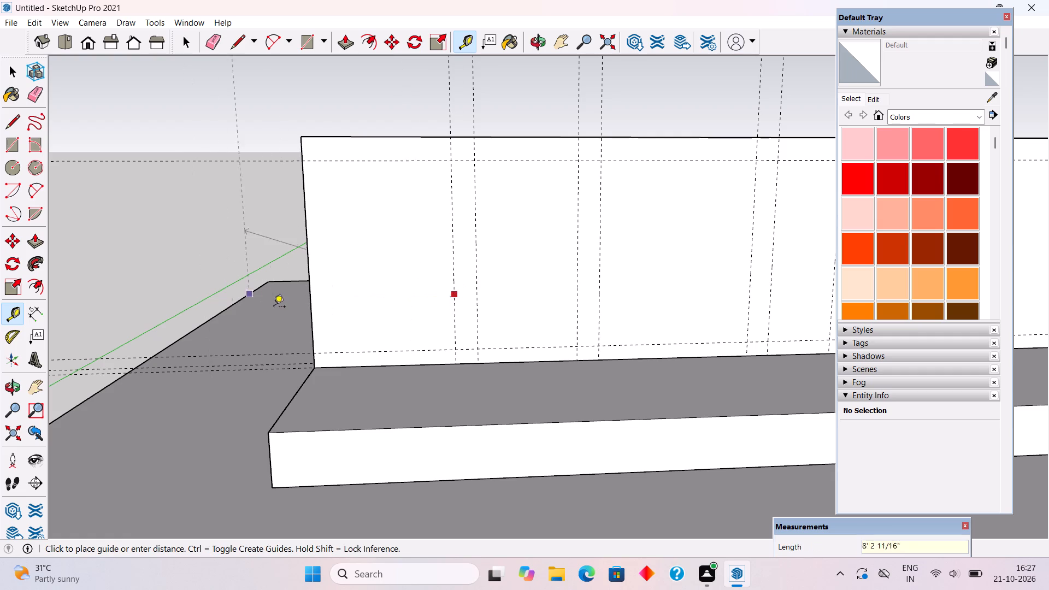
text(7')
key(Return)
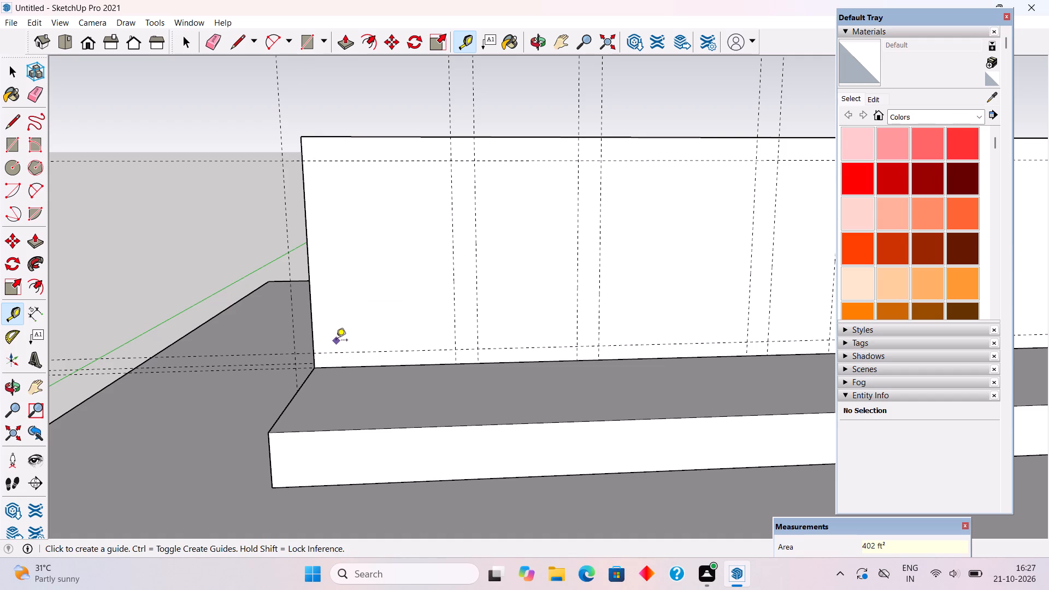
Place two more vertical guides past the wall's left end, 1' left of the leftmost guide and 3' beyond that.
scroll(202, 332, down, 4)
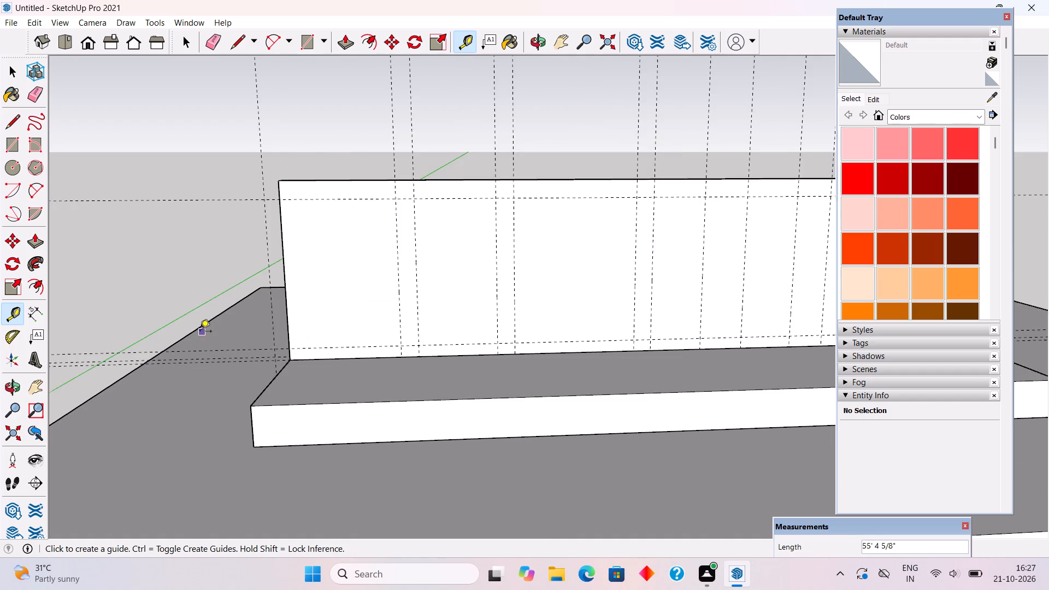
scroll(57, 300, up, 7)
scroll(197, 299, down, 2)
scroll(198, 299, up, 3)
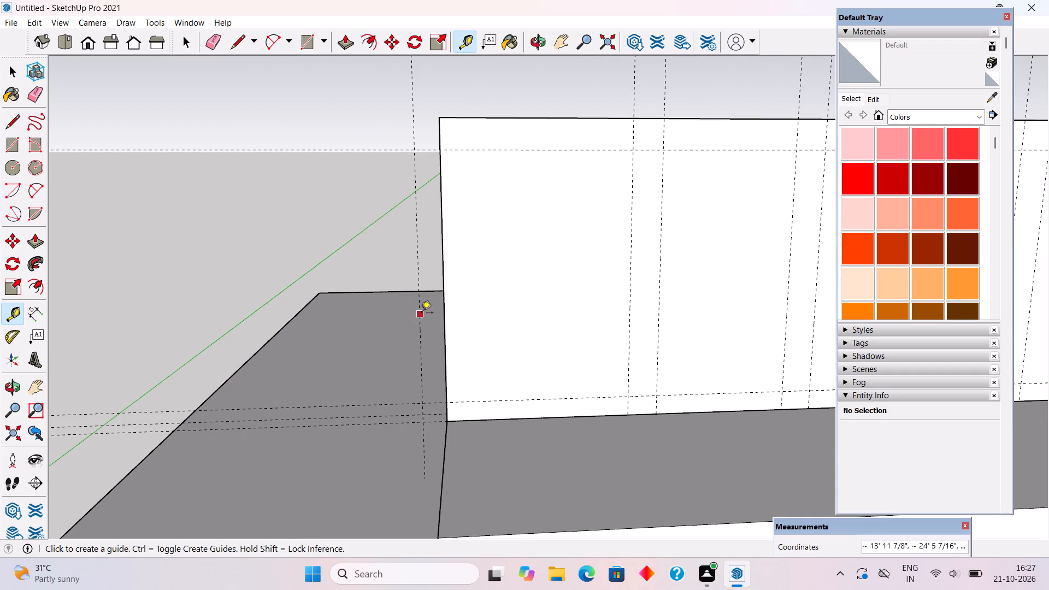
click(422, 313)
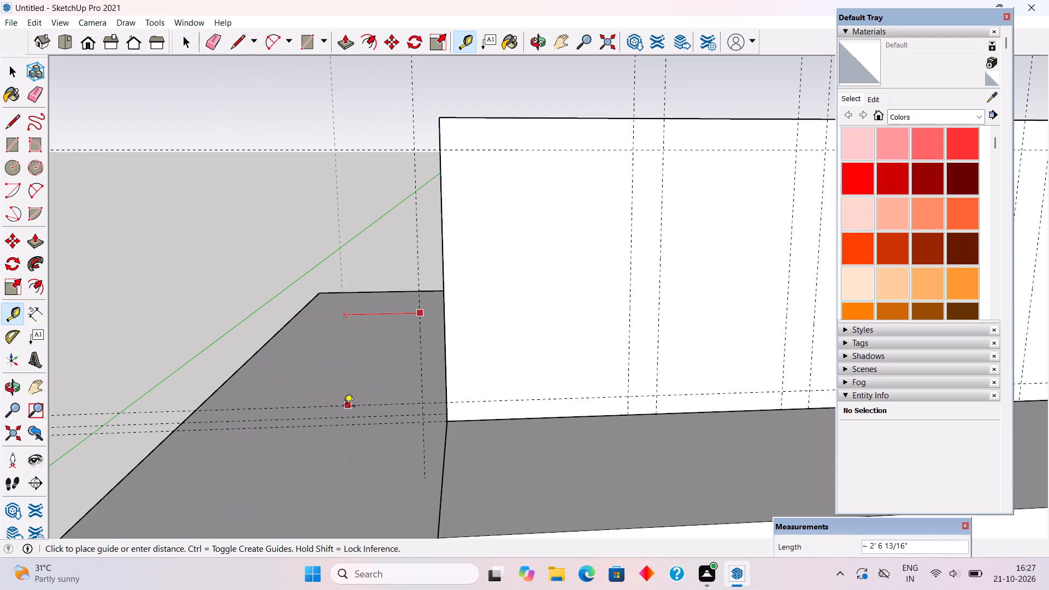
text(1')
key(Return)
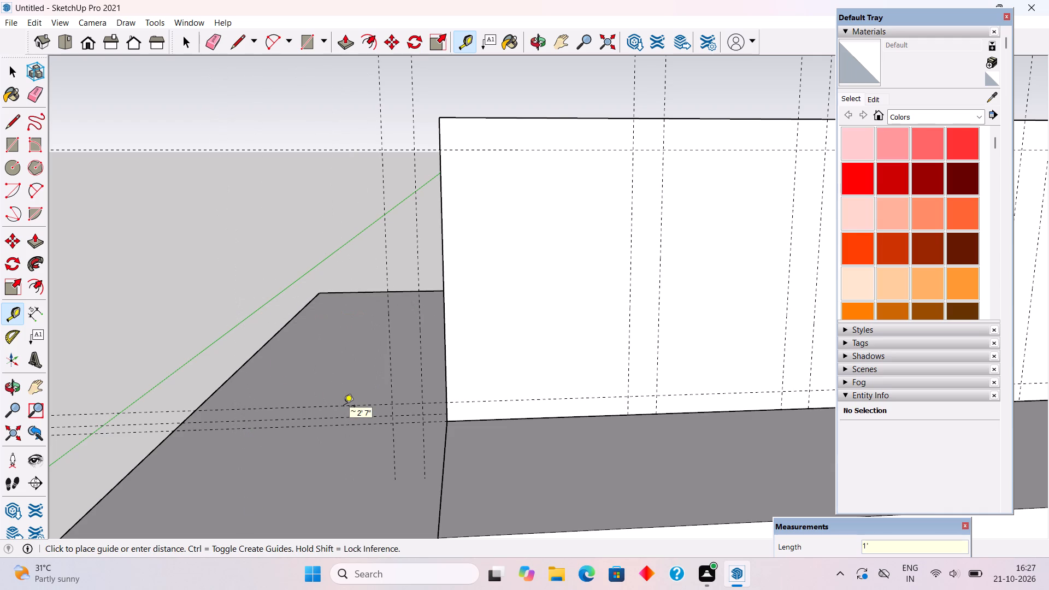
click(386, 320)
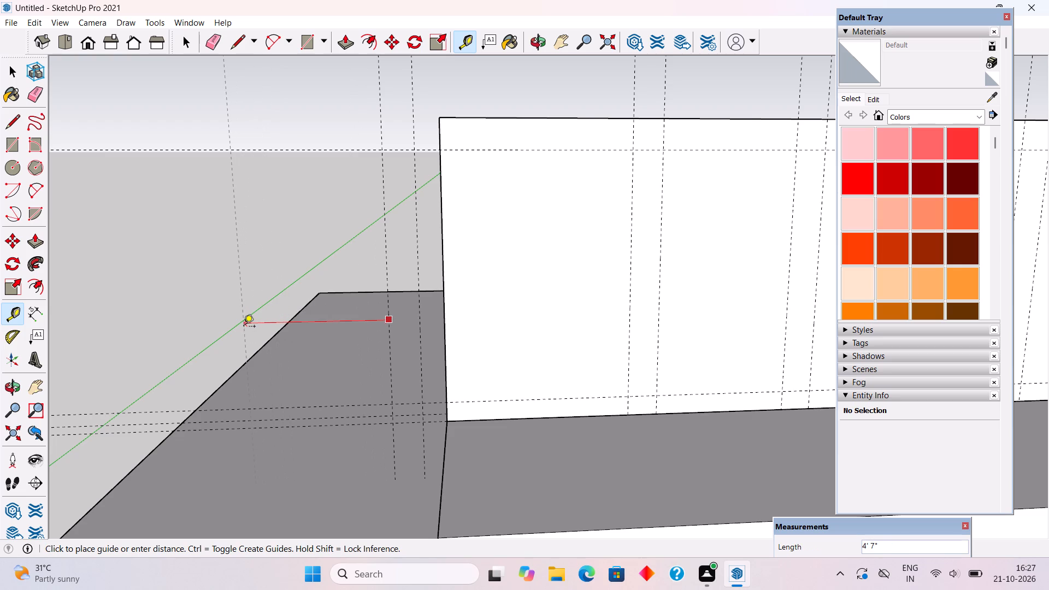
text(3')
key(Return)
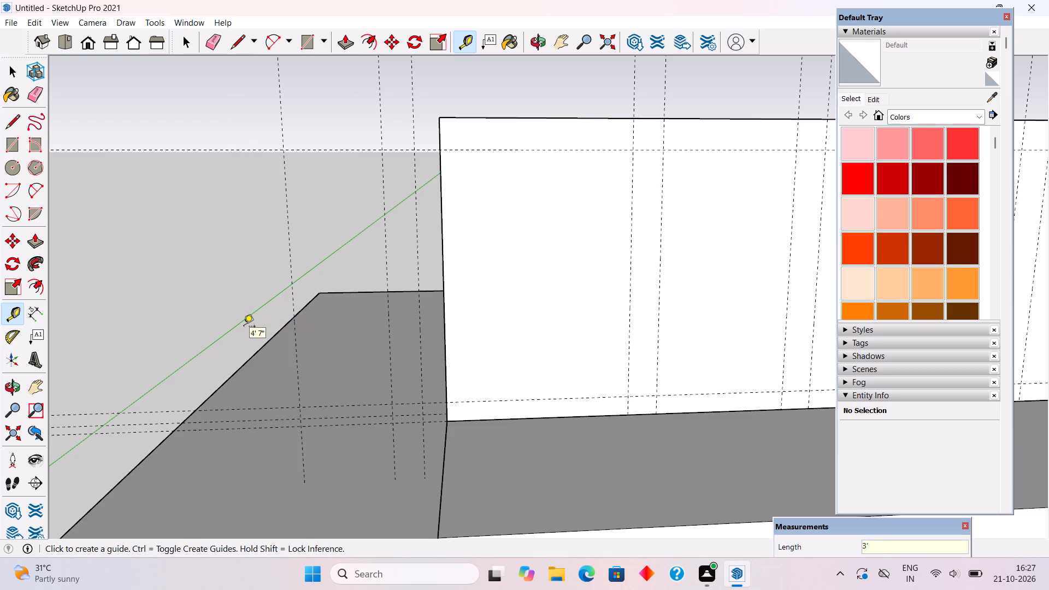
key(space)
Push/Pull the wall's left end face outward about 4' 9 5/8" to the outermost vertical guide.
middle_drag(293, 319, 570, 317)
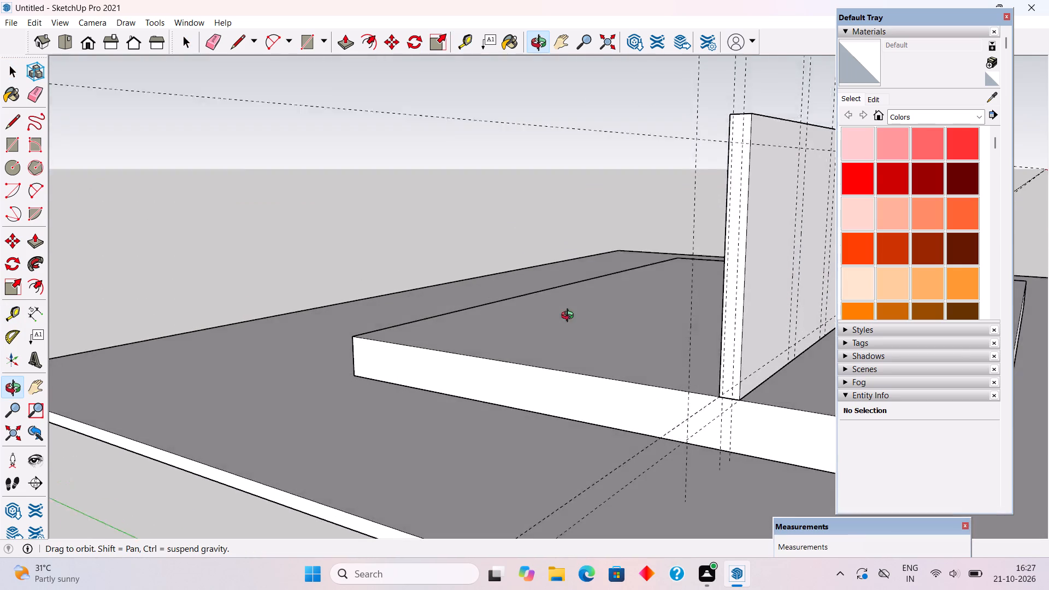
middle_drag(570, 317, 571, 327)
scroll(747, 388, up, 4)
triple_click(722, 380)
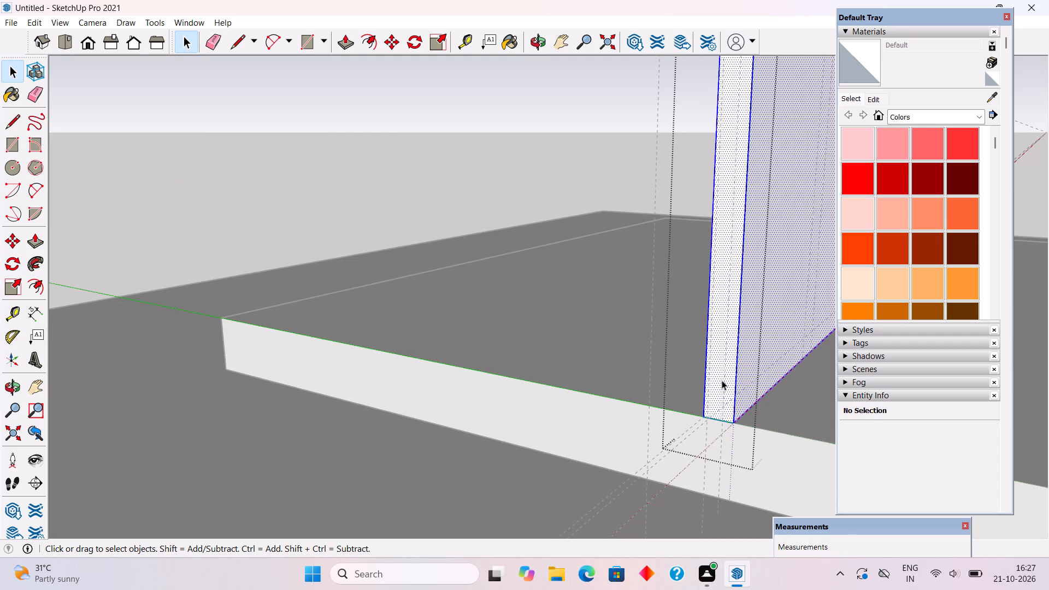
key(p)
click(721, 376)
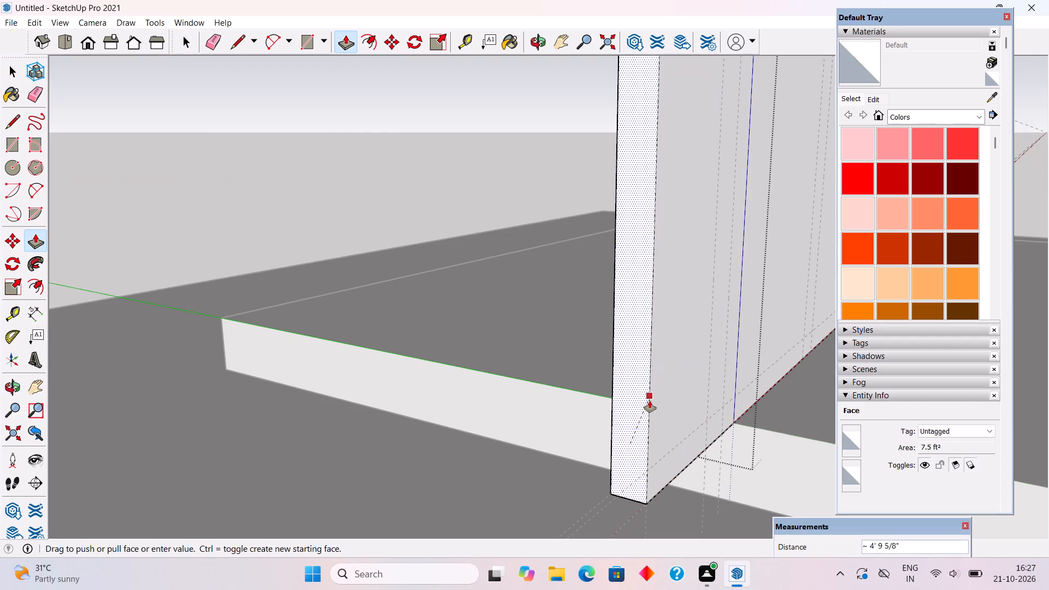
click(649, 405)
key(space)
click(358, 78)
Push/Pull the plinth's left end face outward about 4' 9 5/8", using the extended wall's end edge as reference.
scroll(509, 399, down, 5)
middle_drag(581, 411, 349, 376)
scroll(341, 378, down, 8)
scroll(440, 444, up, 2)
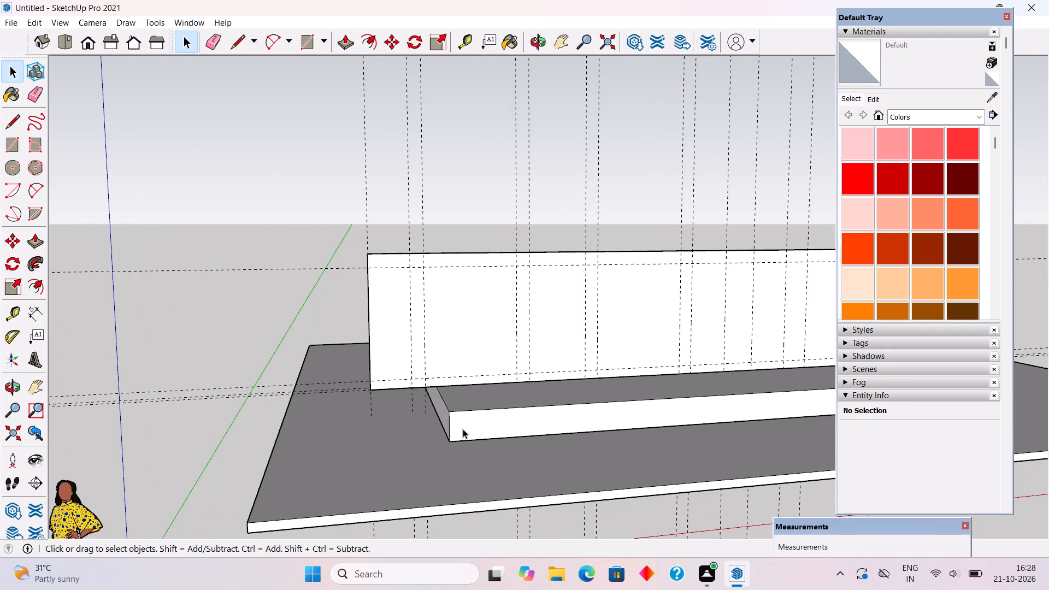
scroll(445, 431, up, 5)
triple_click(444, 427)
key(p)
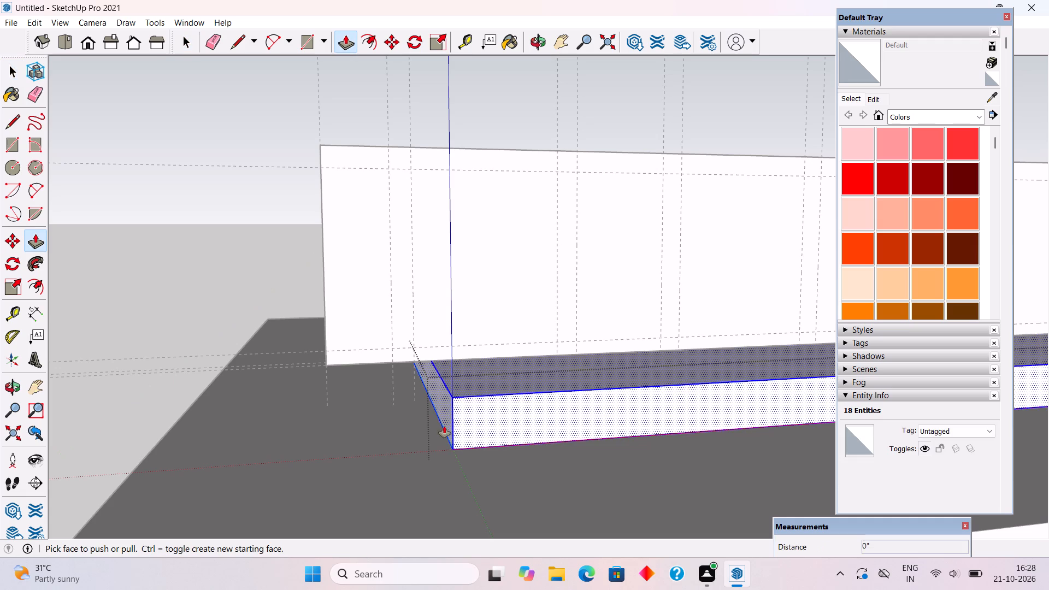
click(449, 418)
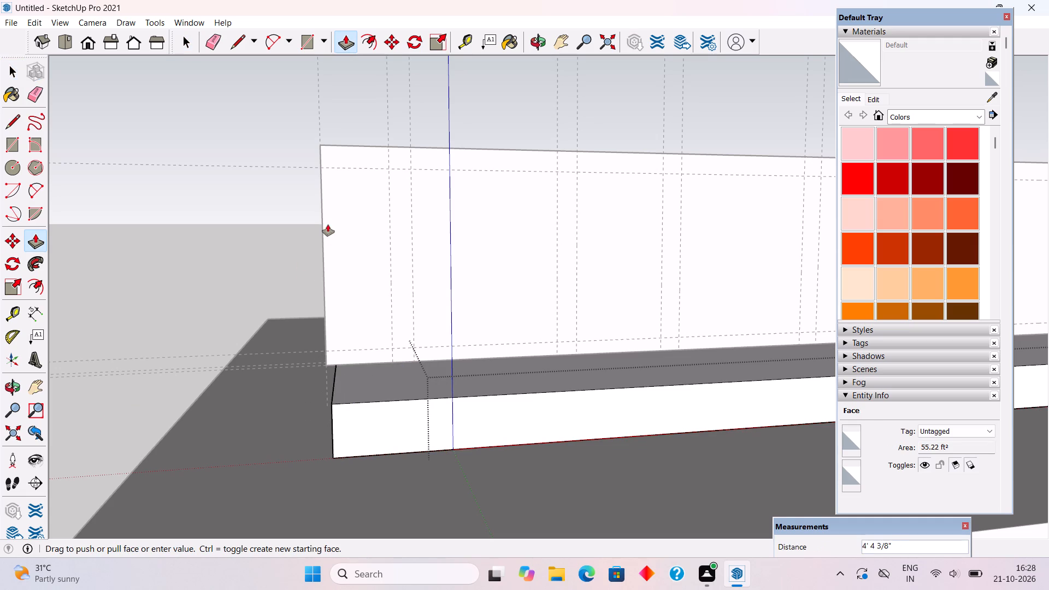
click(328, 316)
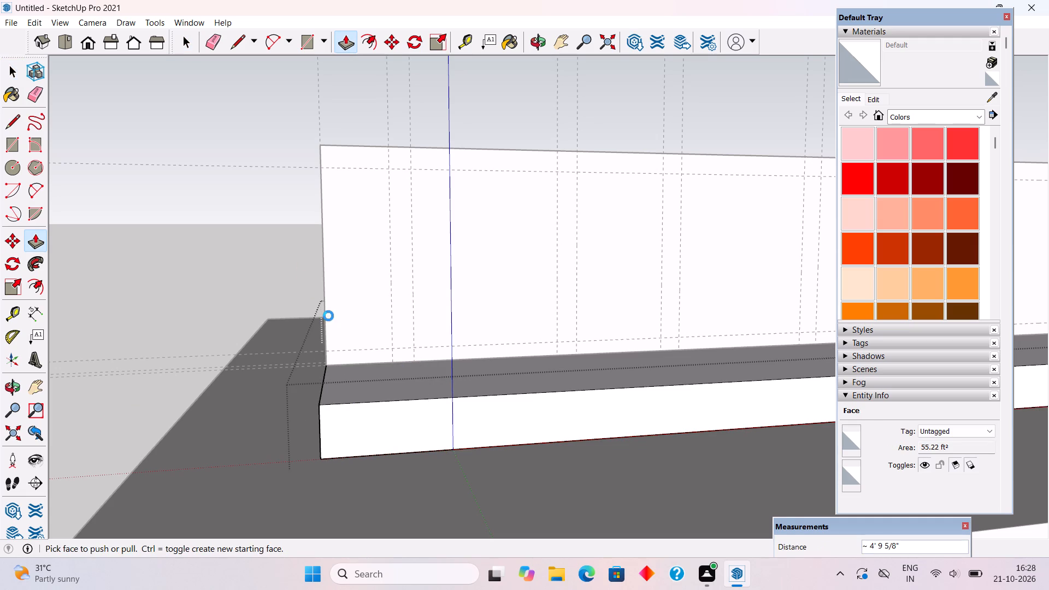
key(space)
click(256, 244)
Cut an 8' 4" high by 7' wide window opening through the 9" wall between the guides nearest its right end.
scroll(256, 244, down, 6)
middle_drag(443, 385, 347, 378)
scroll(345, 377, down, 3)
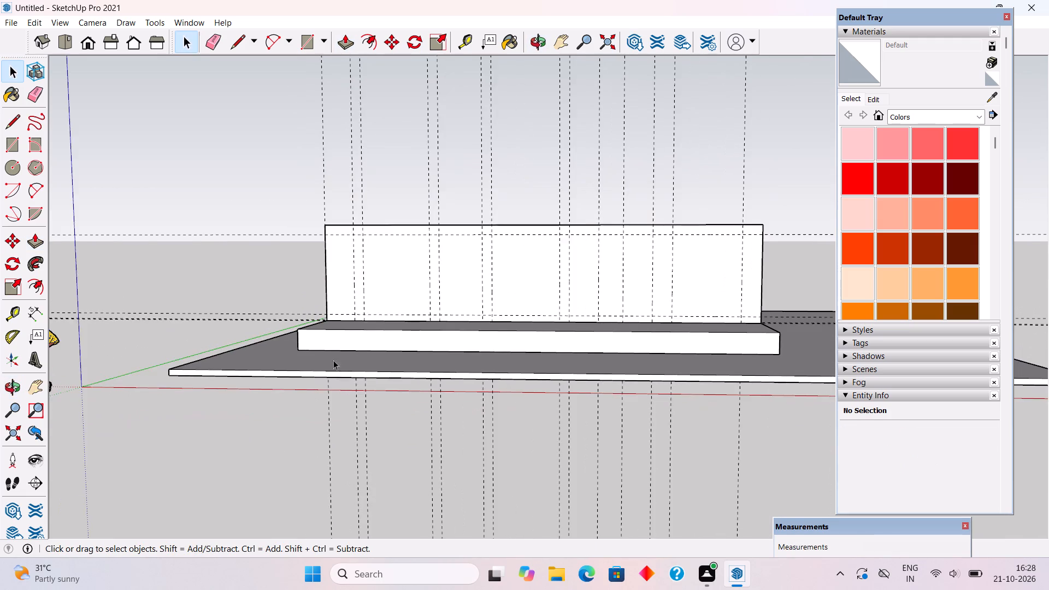
scroll(325, 353, down, 1)
scroll(757, 317, up, 4)
scroll(641, 371, down, 3)
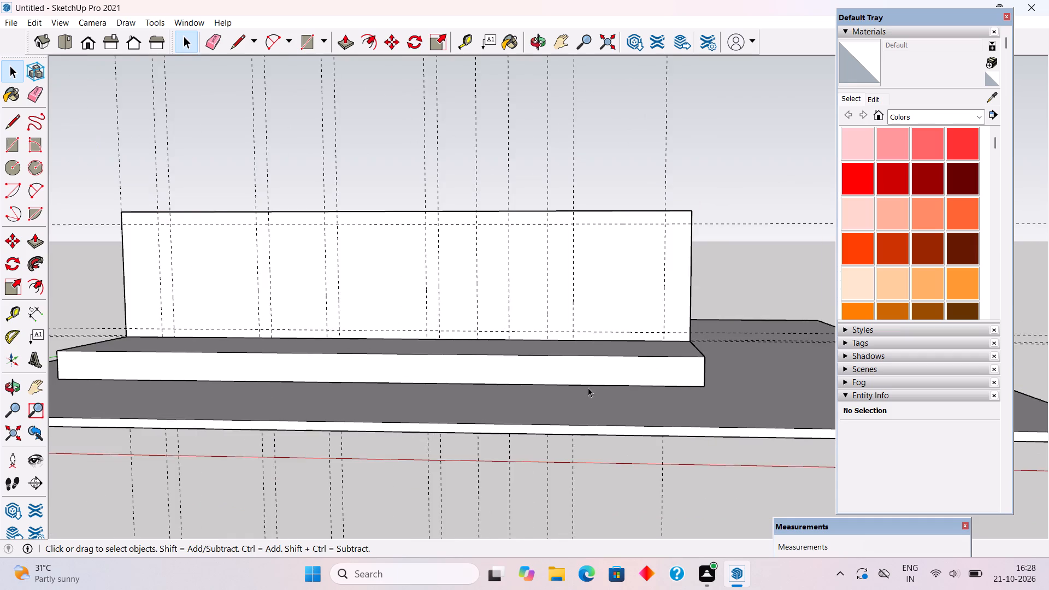
middle_drag(596, 391, 679, 391)
scroll(681, 390, up, 1)
triple_click(639, 299)
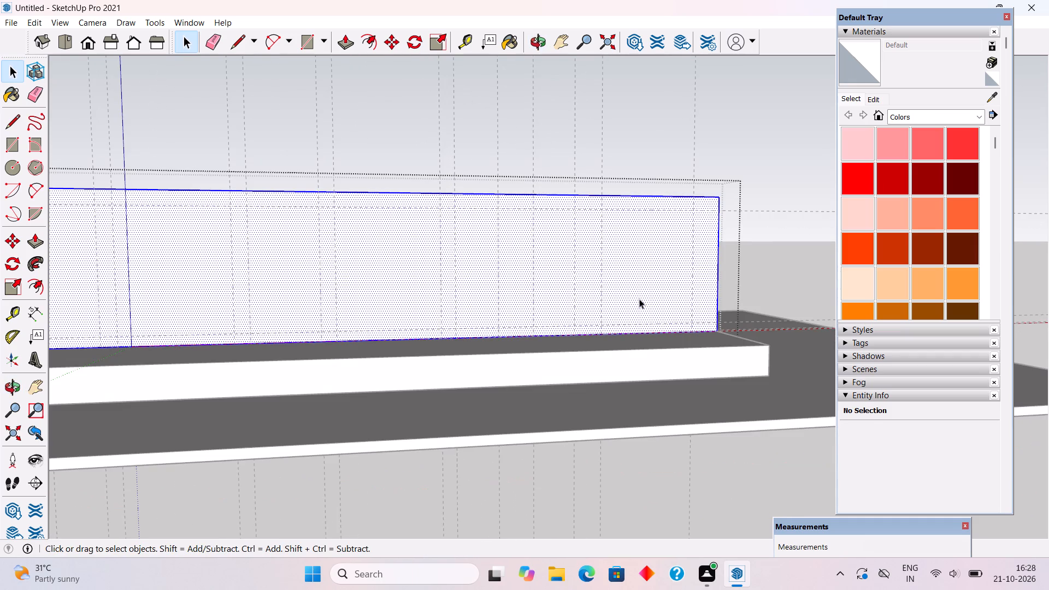
key(r)
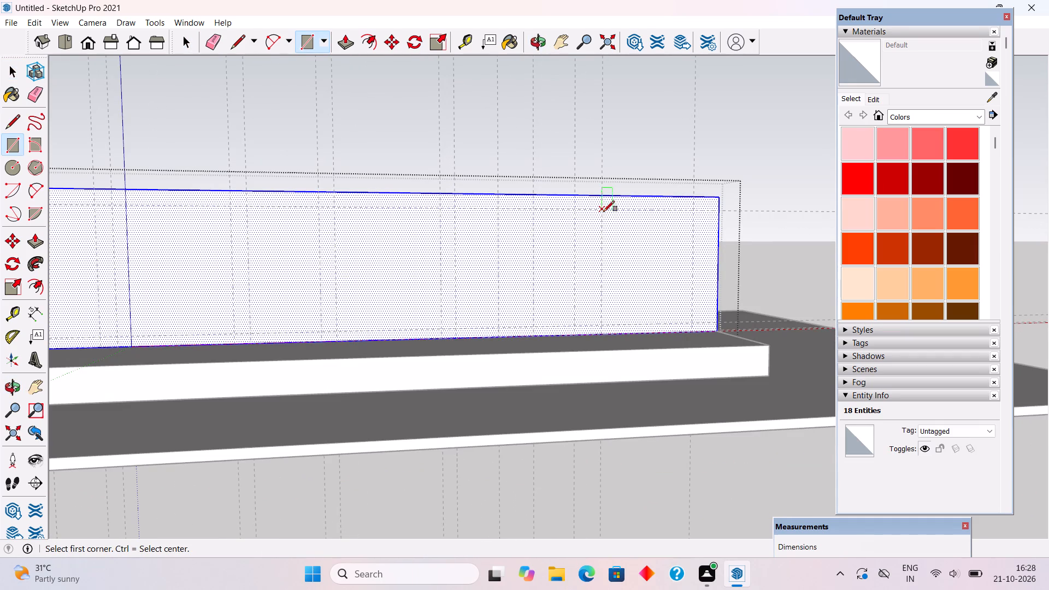
click(603, 212)
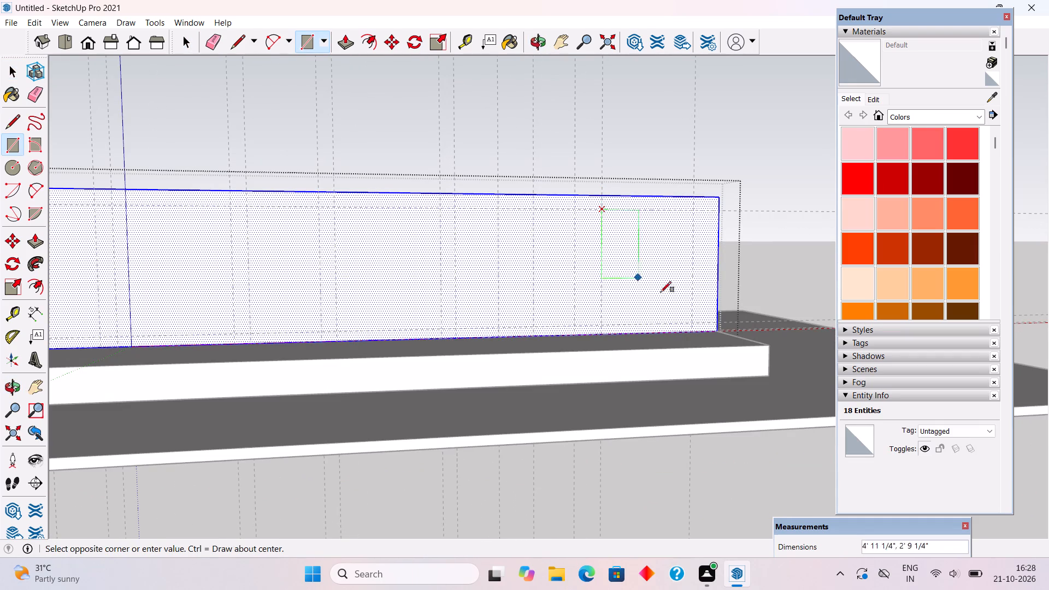
click(694, 322)
key(p)
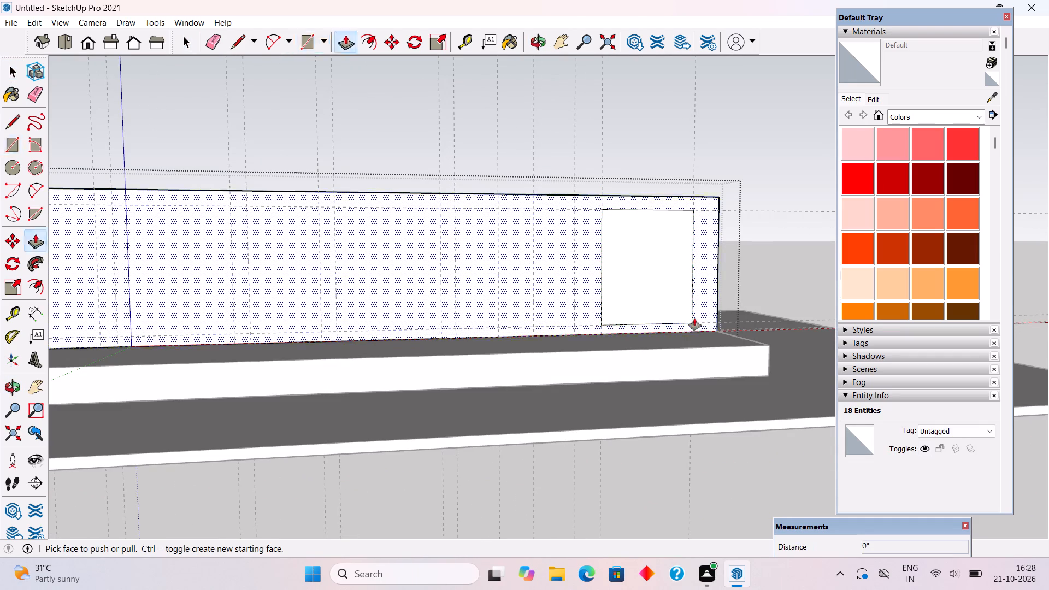
drag(687, 311, 650, 259)
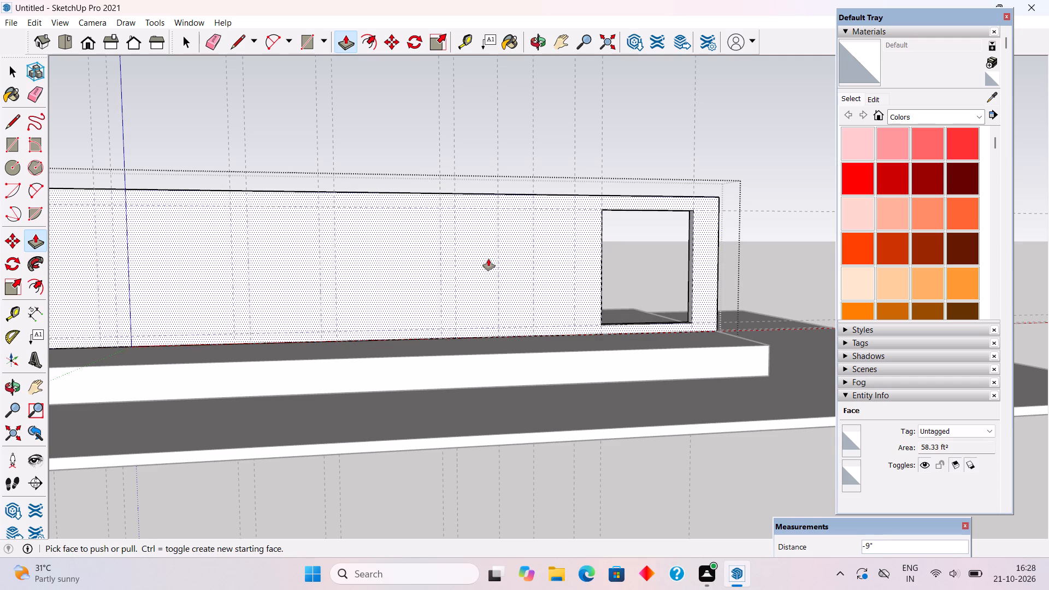
Draw three guide-aligned rectangles leftward on the wall face: 8' 4" high by 3' wide, 9' by 7', and another 9' high reaching the wall's base.
key(r)
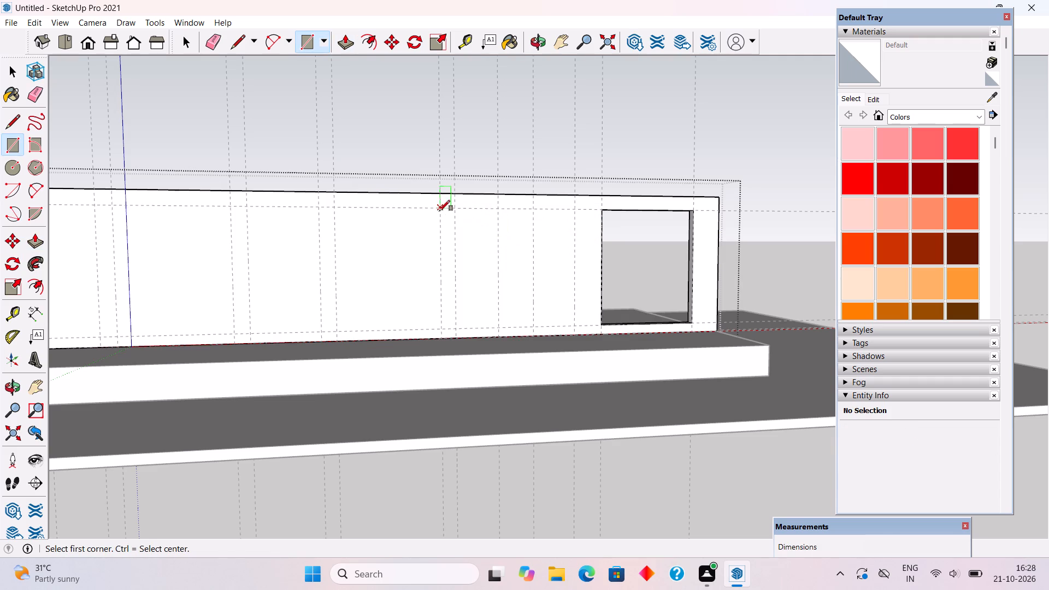
click(453, 208)
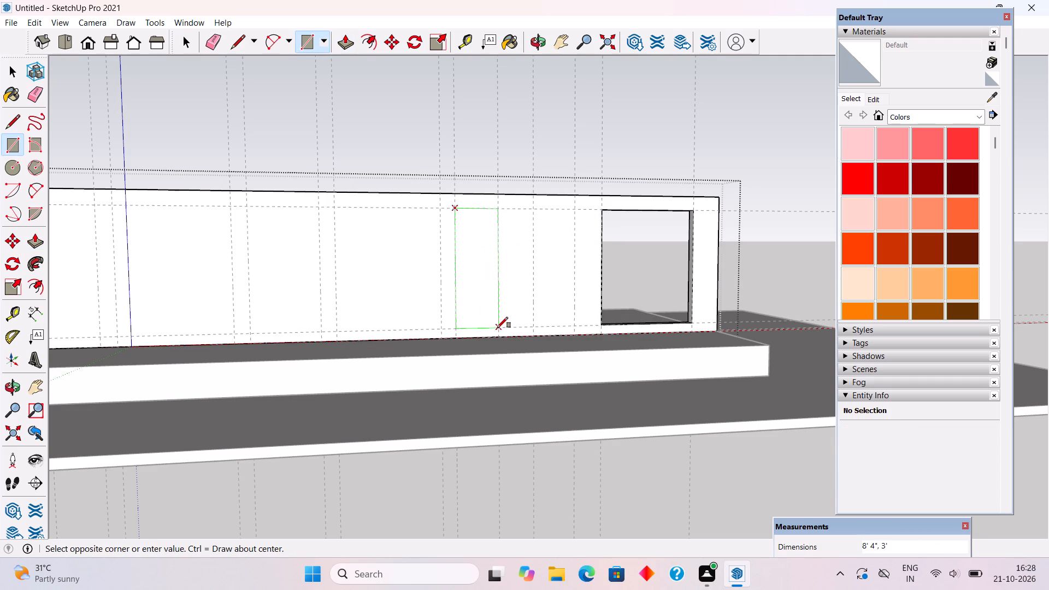
click(498, 330)
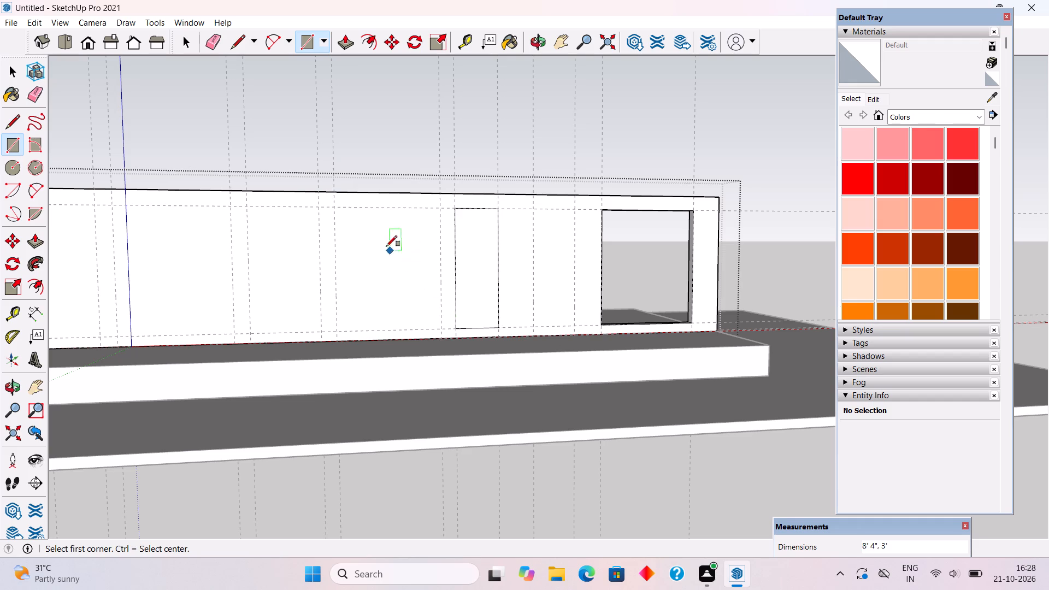
click(336, 206)
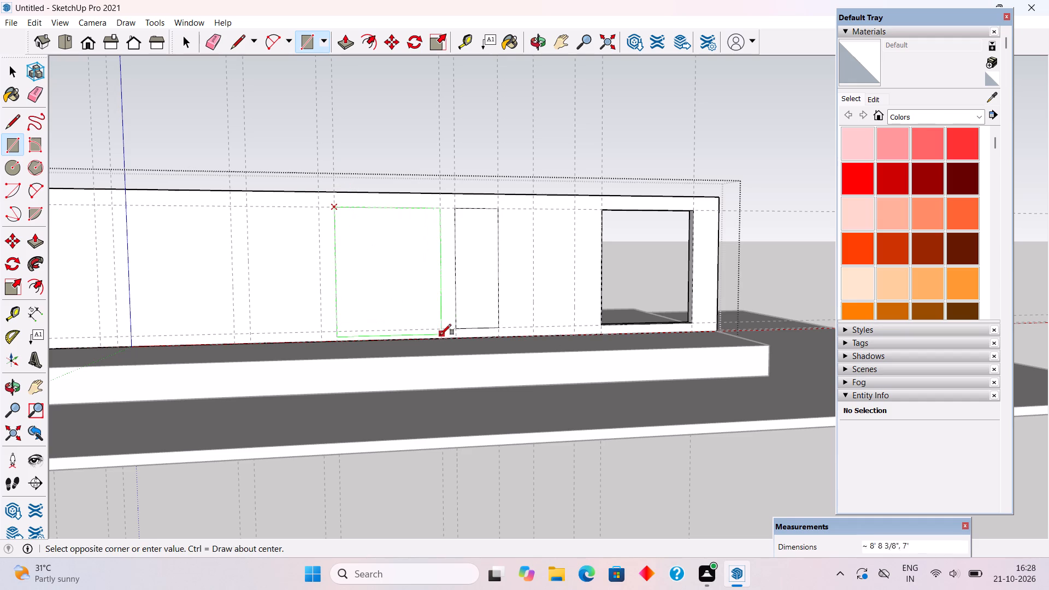
click(443, 337)
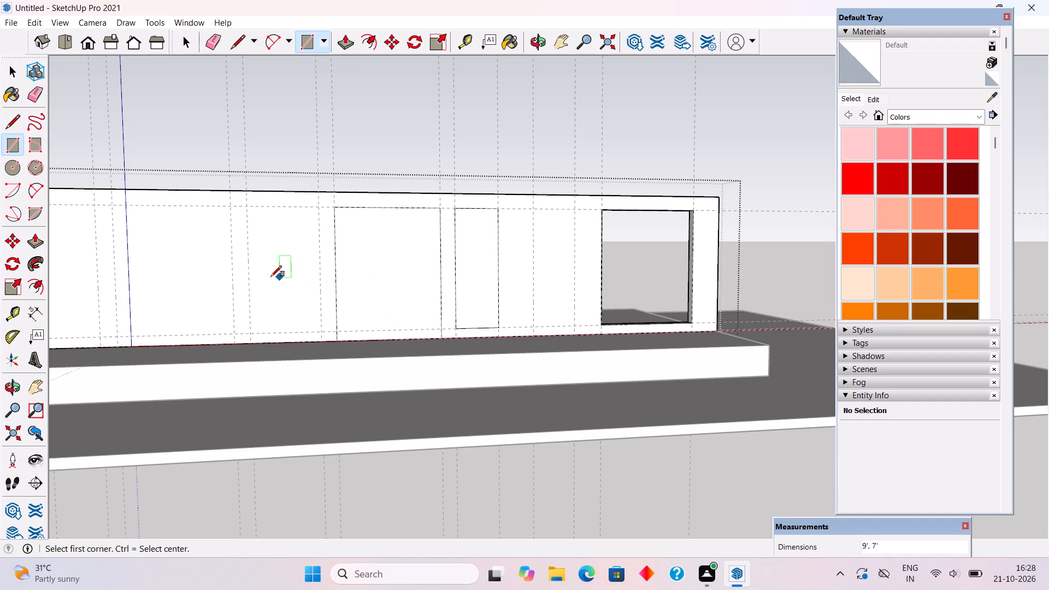
scroll(250, 268, down, 1)
scroll(135, 225, up, 1)
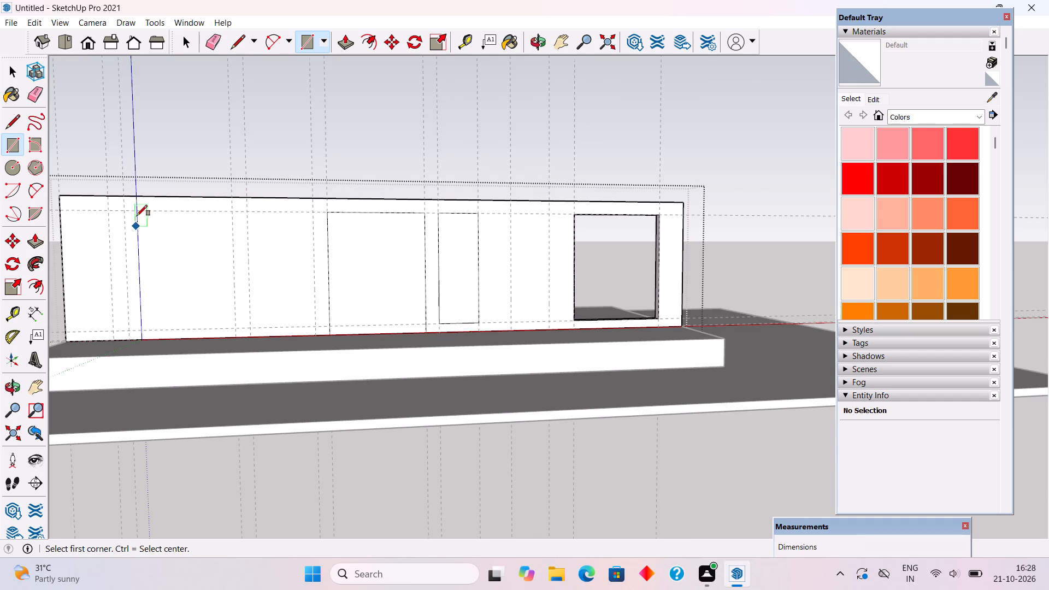
scroll(137, 216, up, 2)
middle_drag(158, 246, 191, 261)
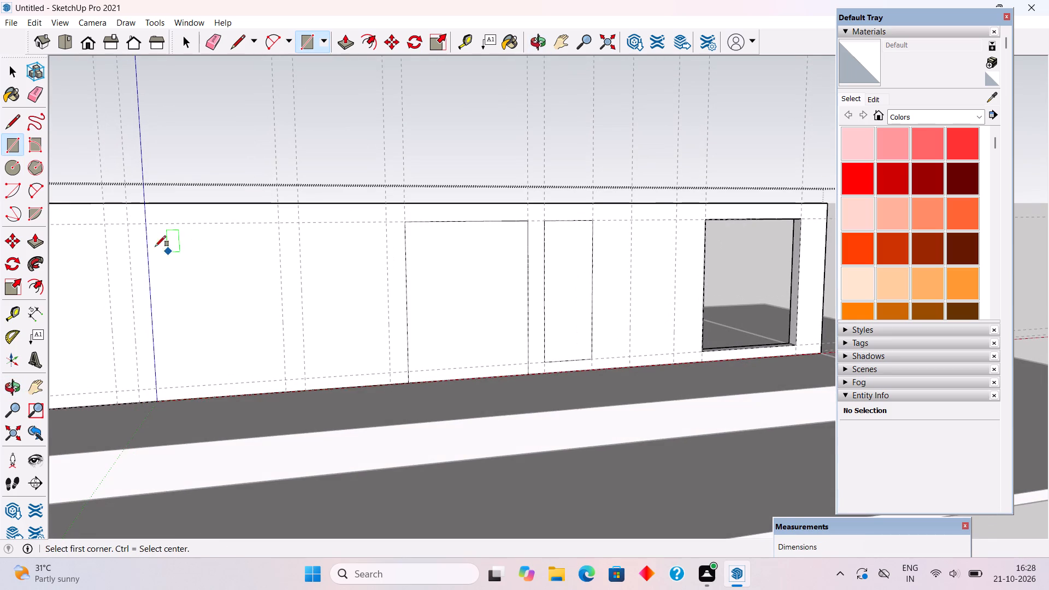
click(127, 223)
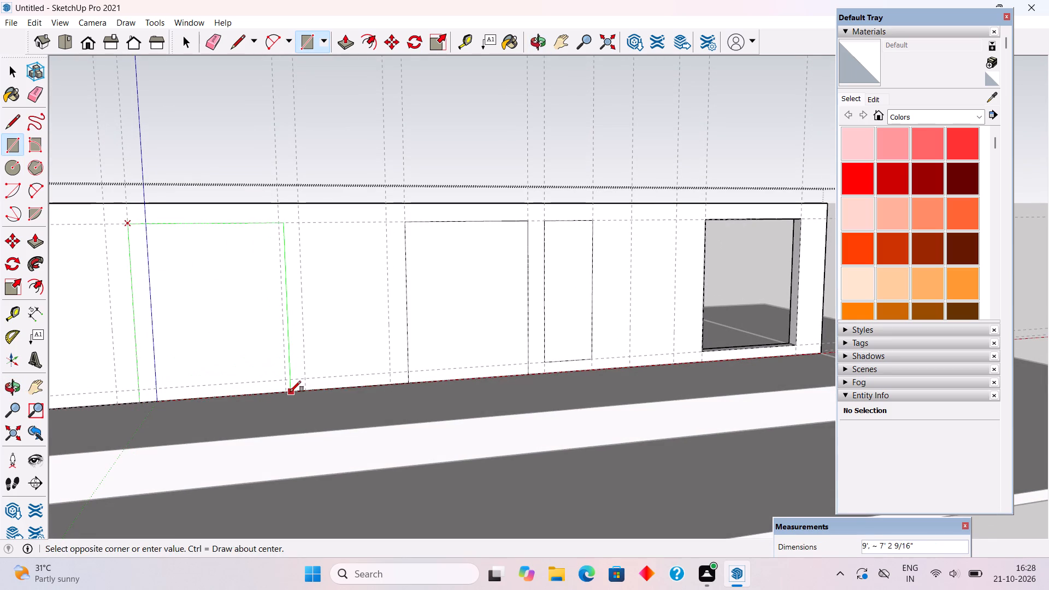
click(282, 390)
Push the three drawn rectangles 9" through the wall to cut the openings, and exit the wall group.
scroll(271, 390, down, 3)
key(space)
key(p)
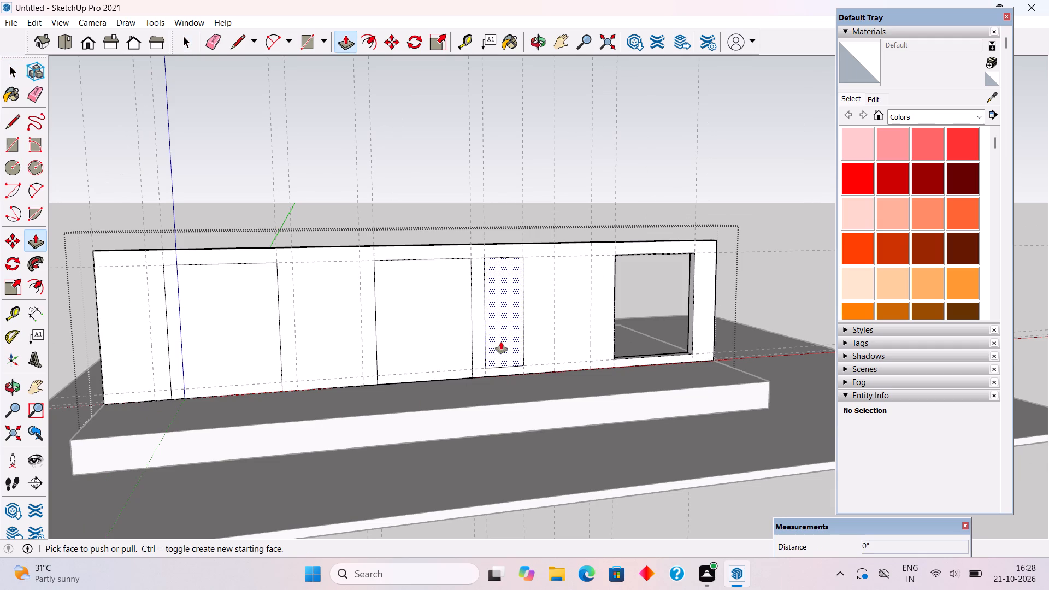
drag(501, 343, 500, 291)
drag(434, 350, 431, 323)
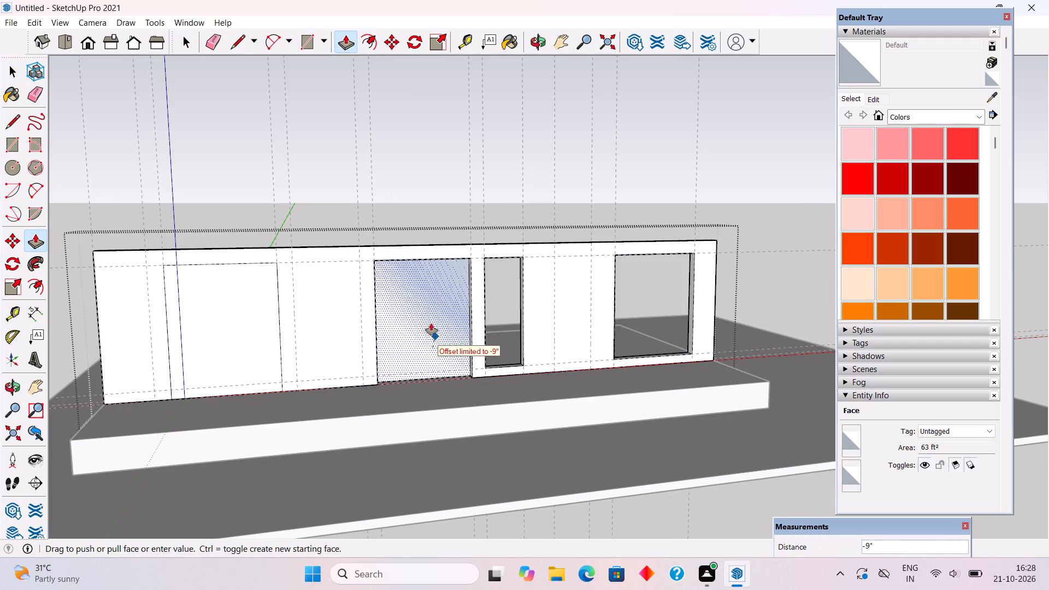
drag(431, 323, 425, 295)
drag(241, 358, 241, 358)
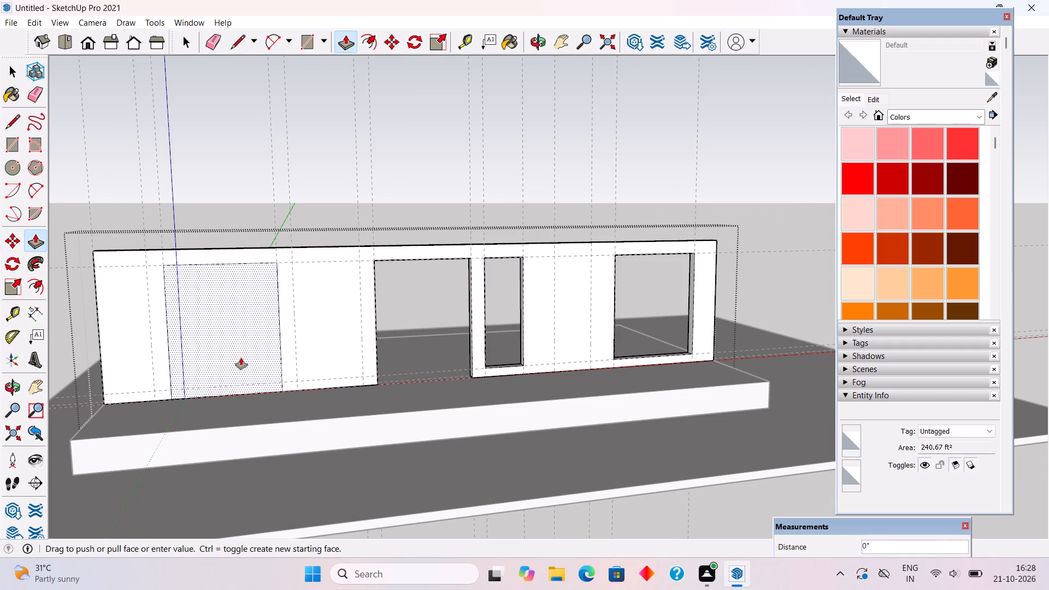
drag(241, 358, 237, 301)
key(space)
scroll(341, 352, down, 6)
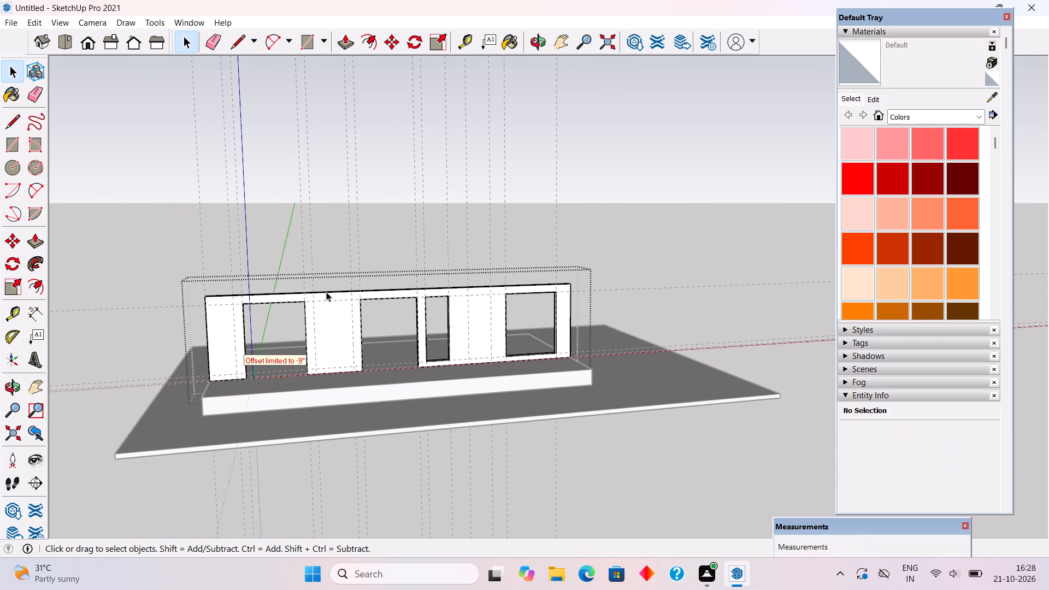
click(285, 232)
Select the wall, plinth and base slab groups and move them together about 23' along the red axis, away from the origin.
middle_drag(303, 406, 229, 470)
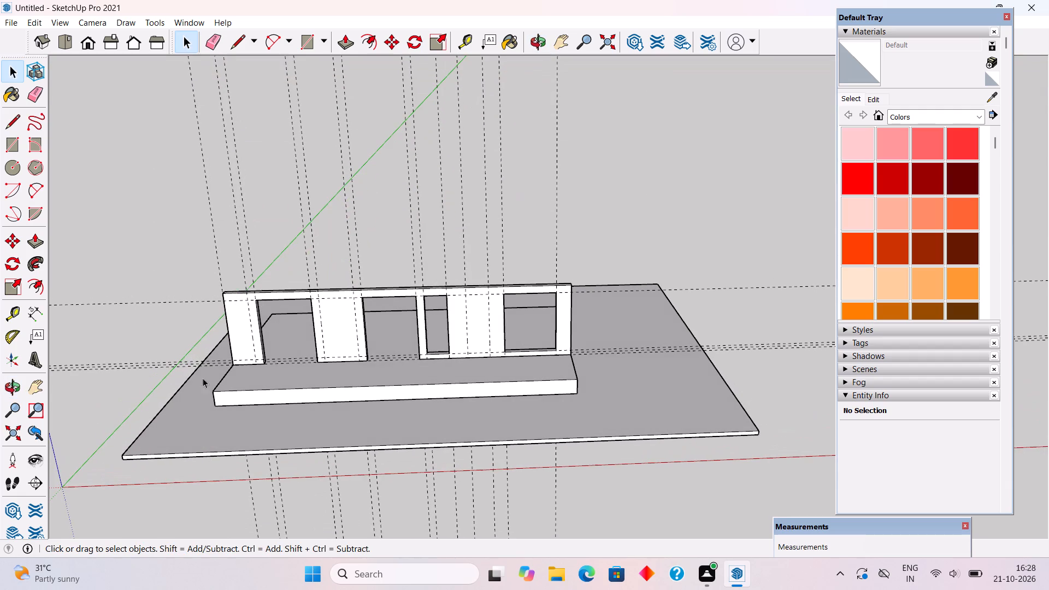
drag(139, 229, 691, 494)
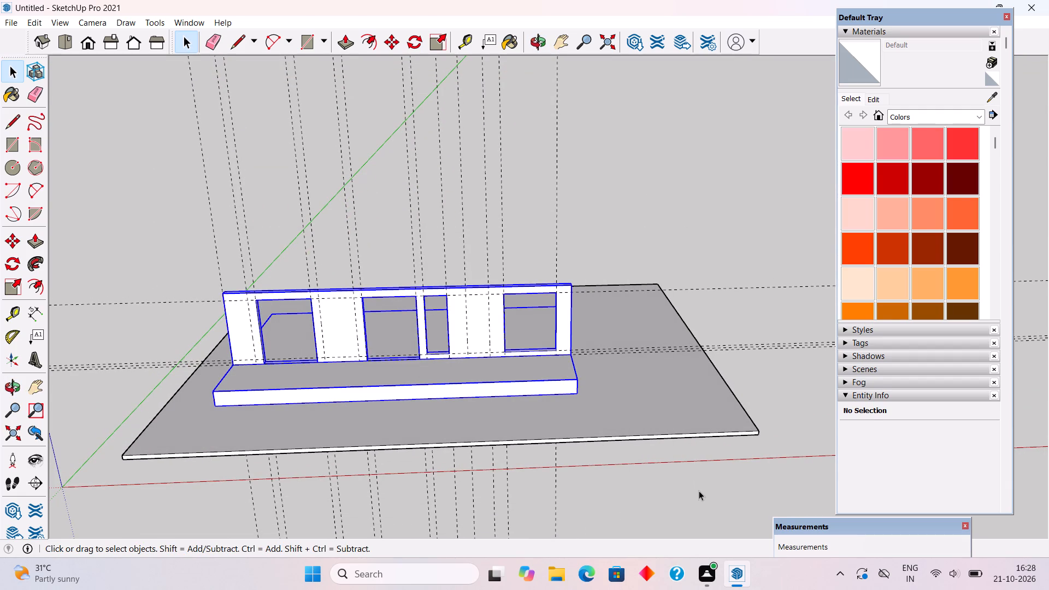
ctrl+click(671, 446)
ctrl+click(668, 426)
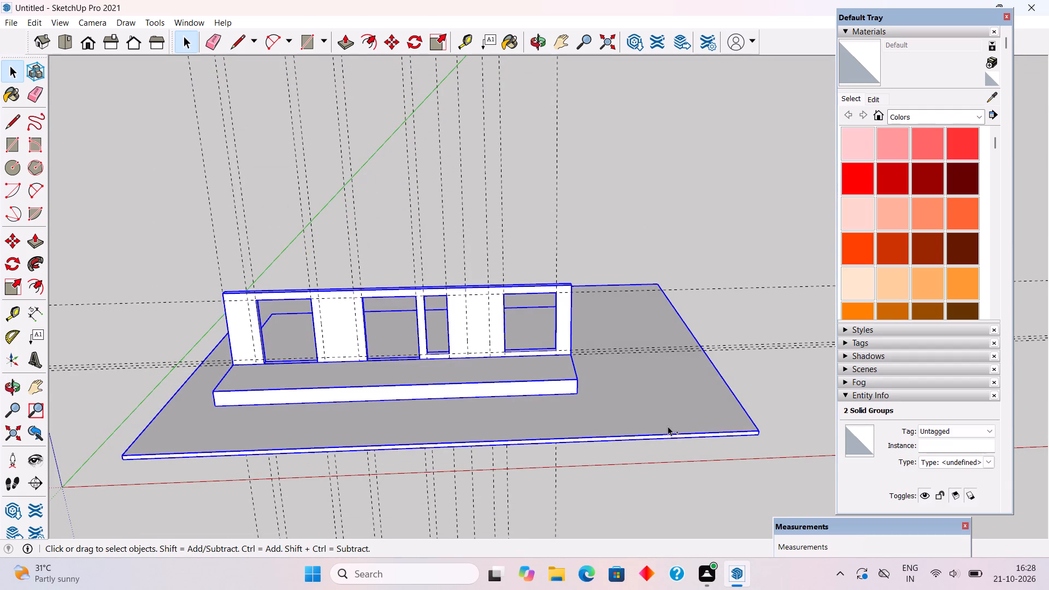
scroll(672, 452, down, 5)
key(m)
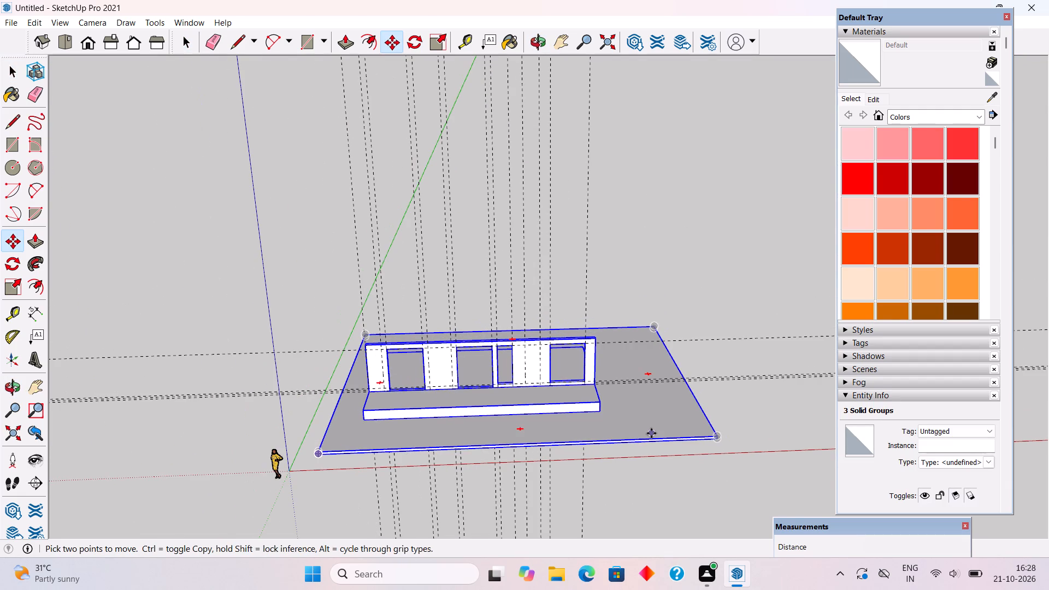
click(651, 433)
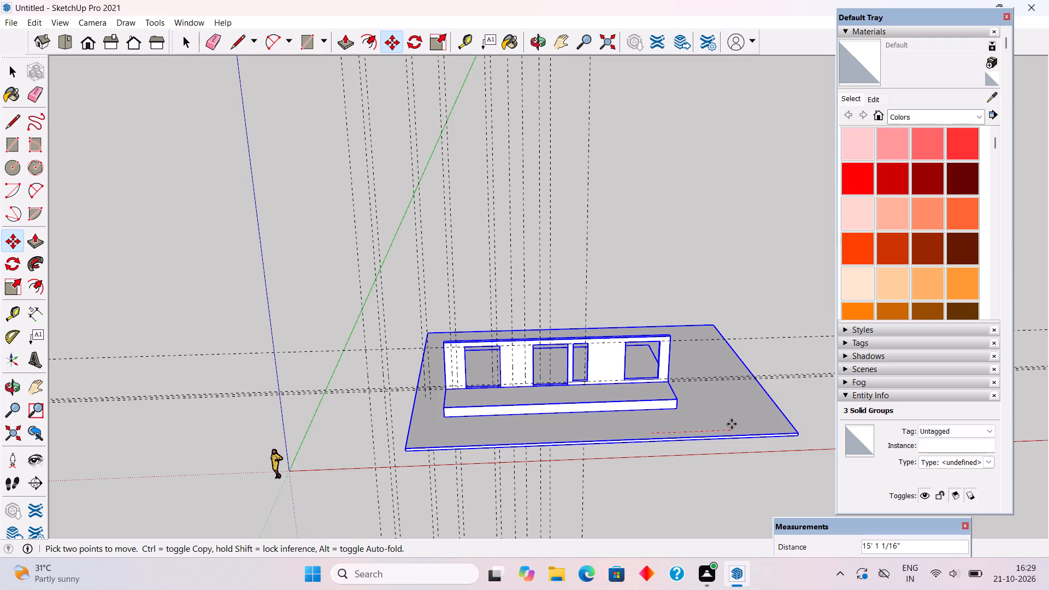
click(774, 425)
key(space)
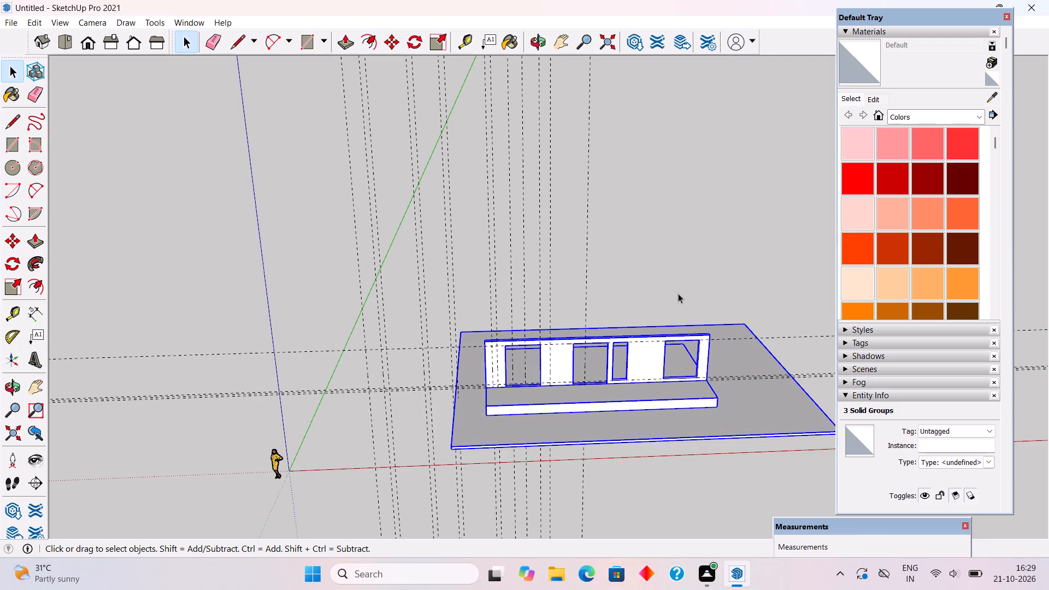
click(678, 293)
Examine the moved wall, its openings, the plinth and the base slab from several angles.
middle_drag(640, 388, 607, 316)
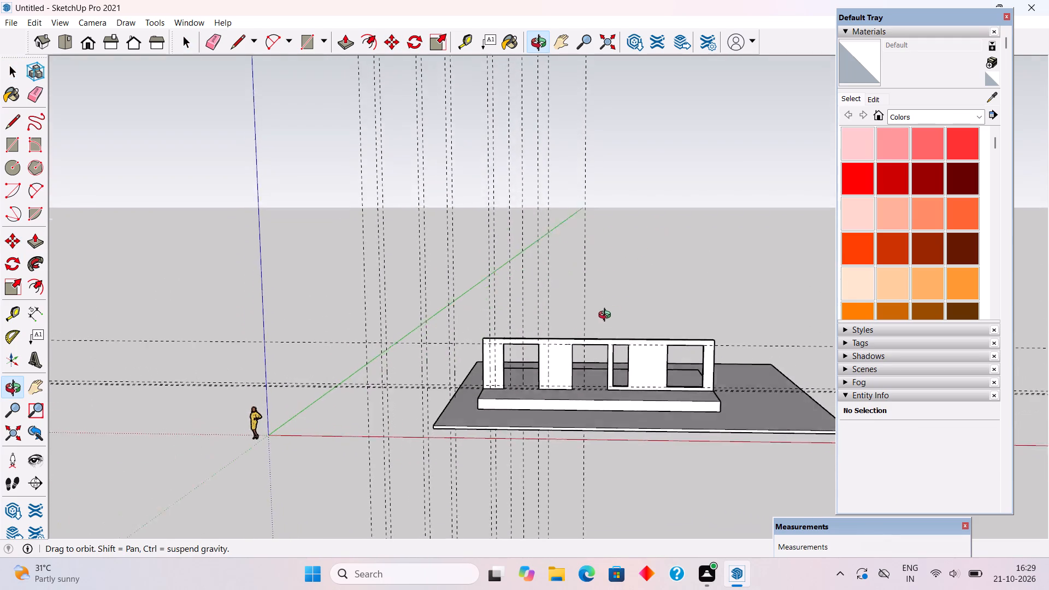
middle_drag(607, 316, 617, 309)
scroll(605, 436, up, 4)
scroll(440, 406, up, 3)
scroll(363, 406, down, 4)
scroll(257, 402, down, 4)
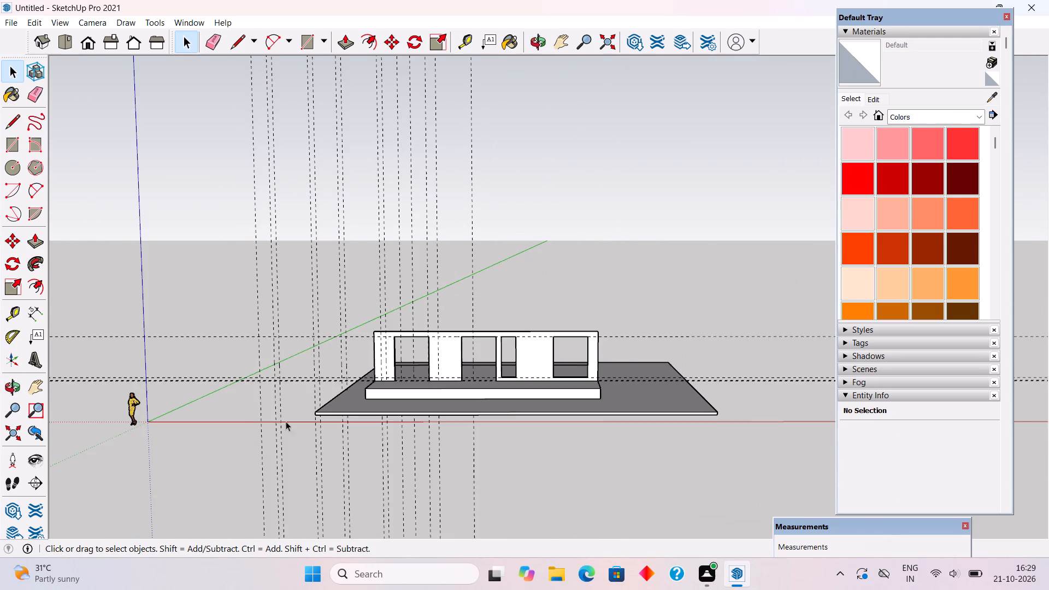
scroll(657, 454, up, 4)
scroll(478, 454, up, 3)
middle_drag(470, 444, 616, 501)
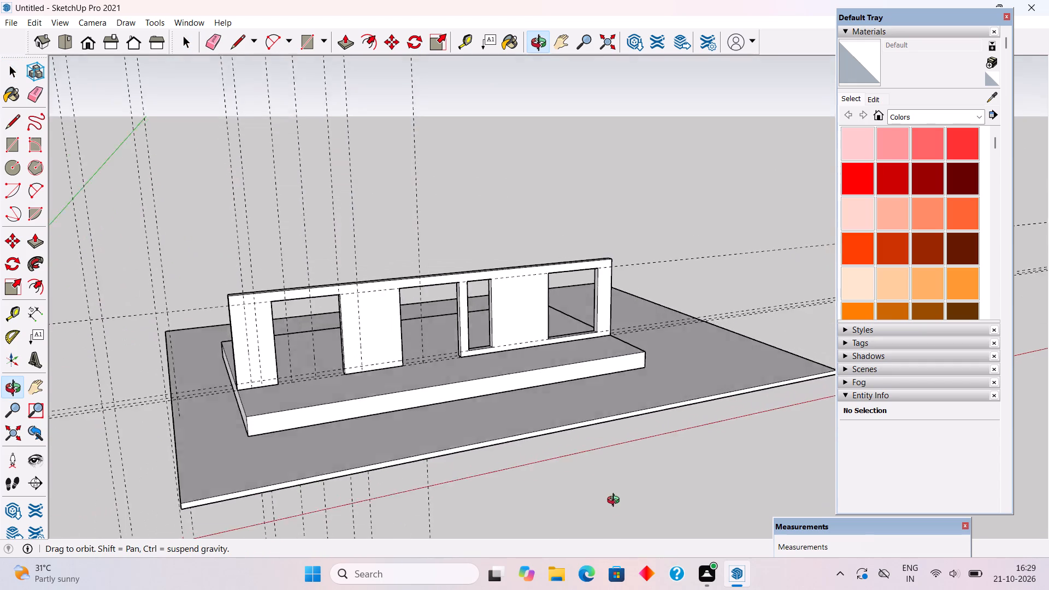
middle_drag(616, 501, 521, 512)
scroll(521, 512, down, 3)
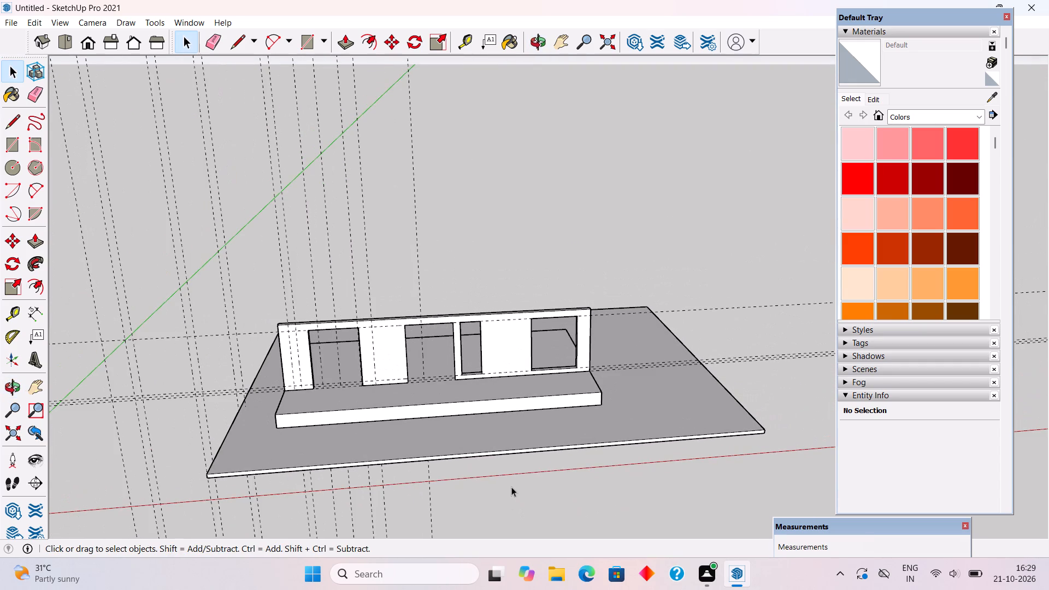
scroll(511, 487, down, 1)
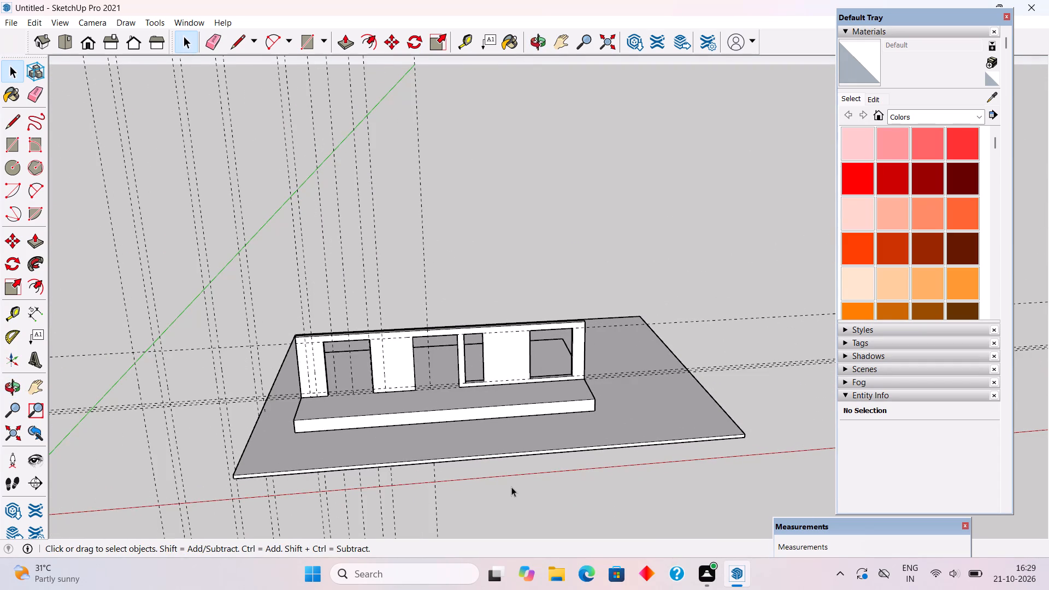
scroll(509, 458, up, 4)
middle_drag(521, 376, 522, 417)
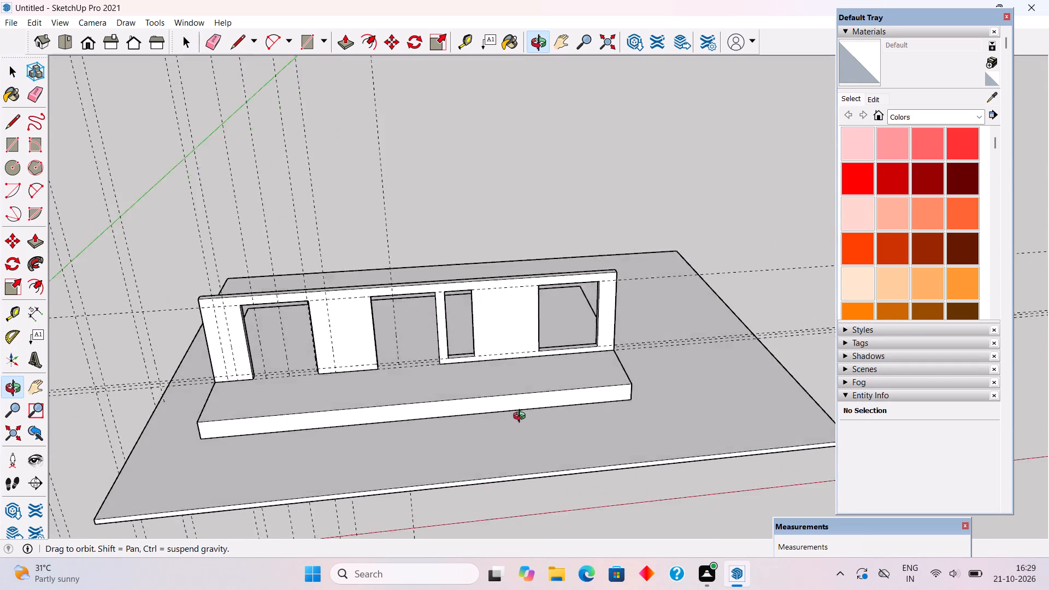
middle_drag(522, 417, 508, 387)
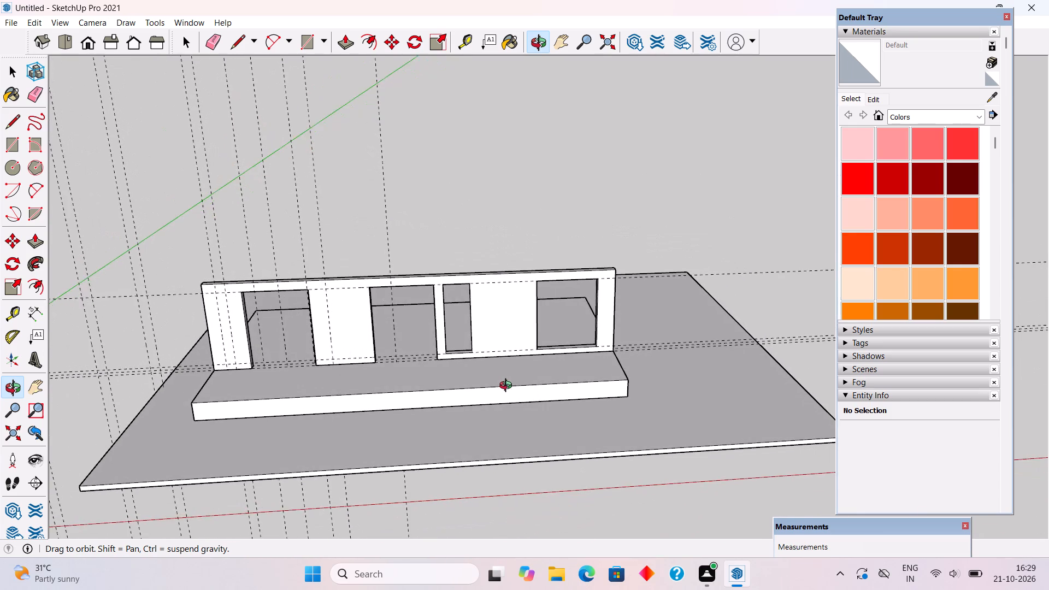
middle_drag(508, 387, 443, 385)
scroll(443, 385, down, 3)
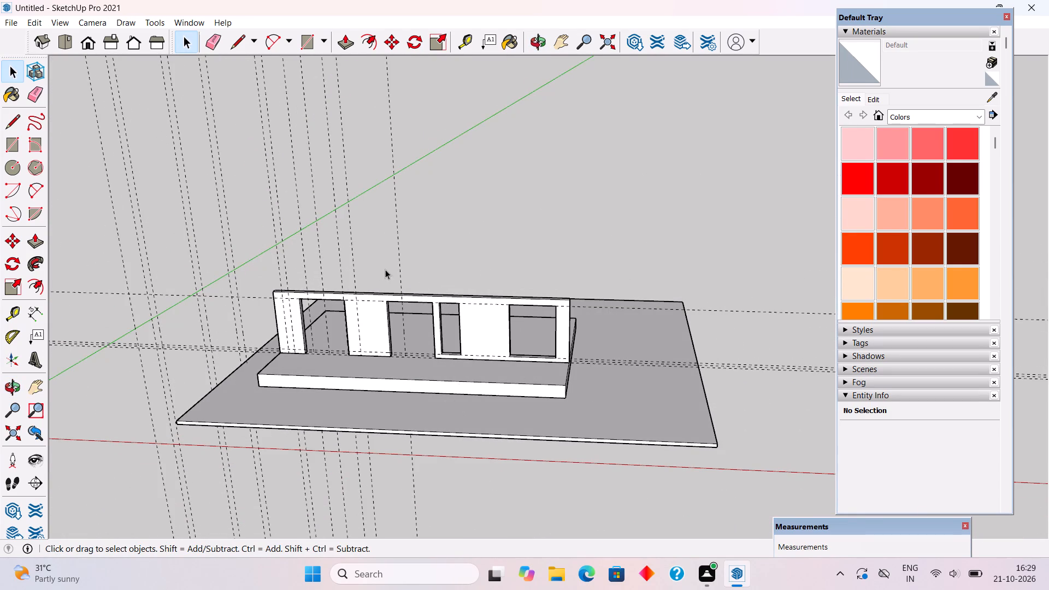
middle_drag(414, 259, 462, 382)
scroll(462, 382, up, 4)
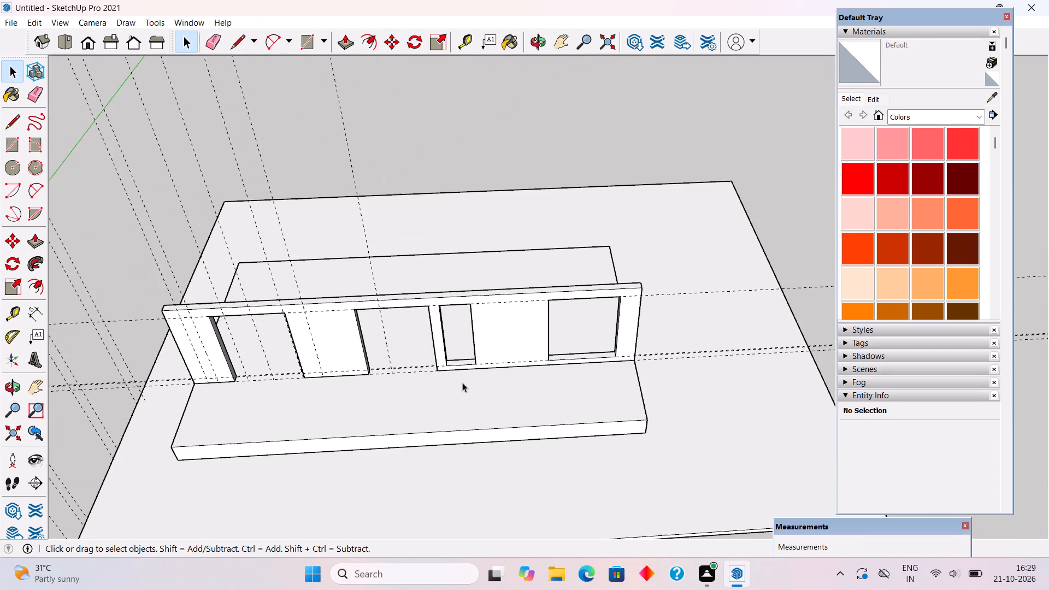
scroll(499, 329, up, 4)
middle_drag(501, 331, 495, 282)
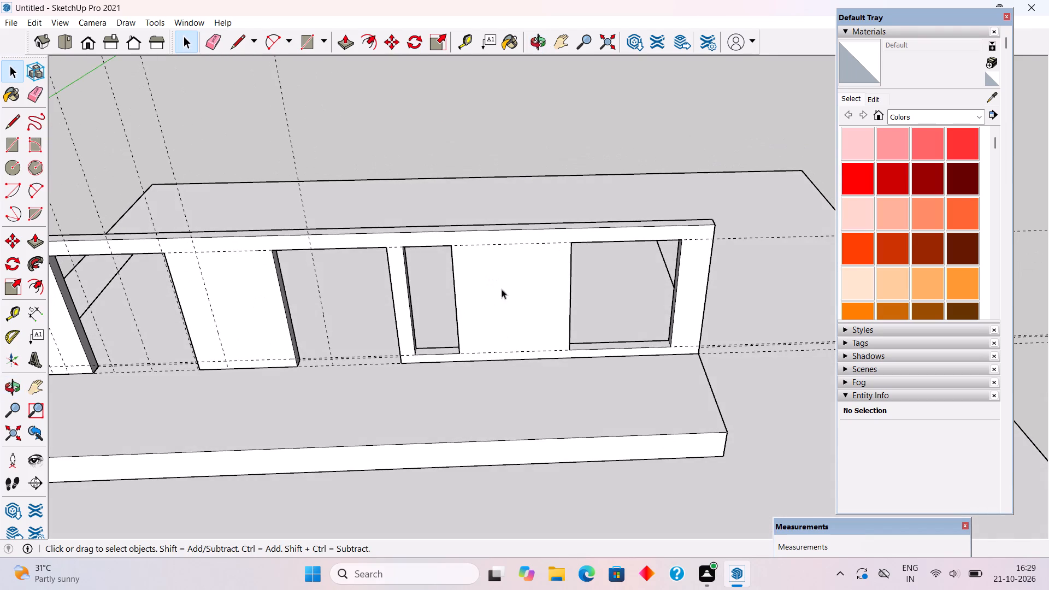
scroll(510, 303, down, 9)
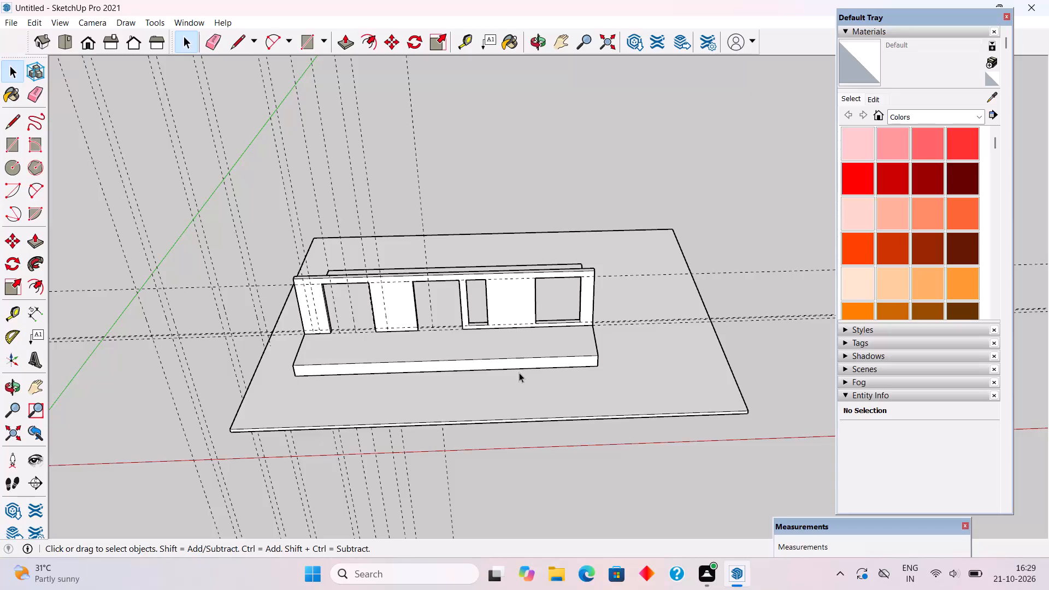
middle_drag(519, 373, 519, 327)
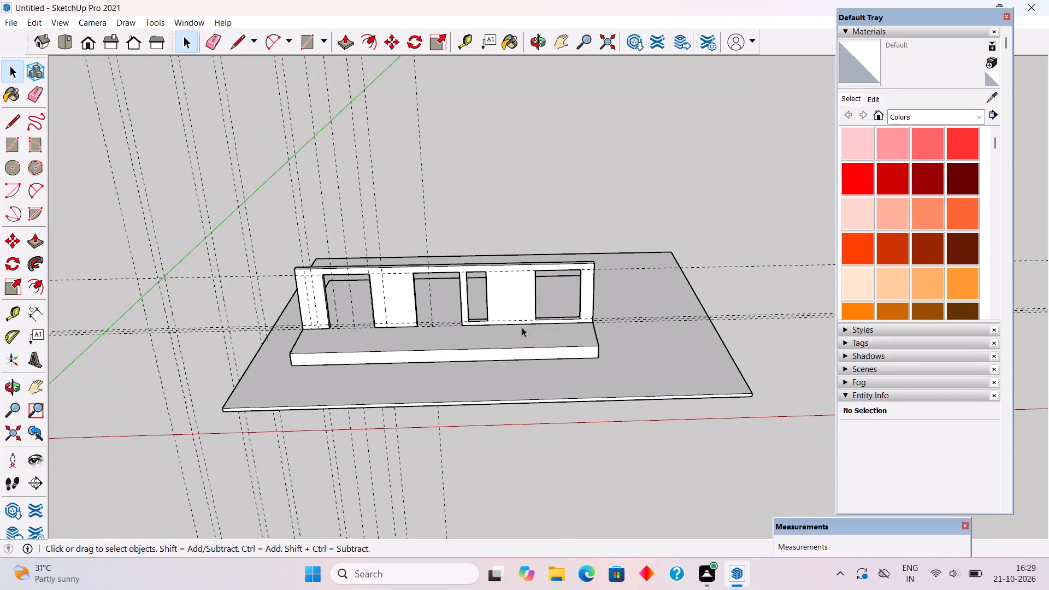
scroll(522, 327, up, 2)
scroll(522, 327, down, 1)
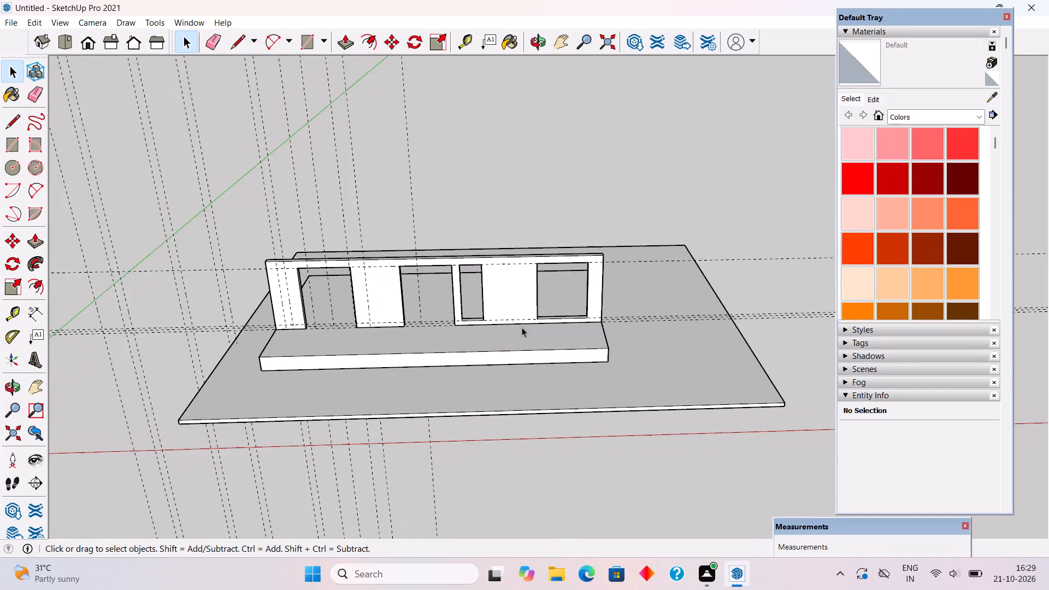
scroll(522, 331, down, 2)
middle_drag(519, 343, 488, 212)
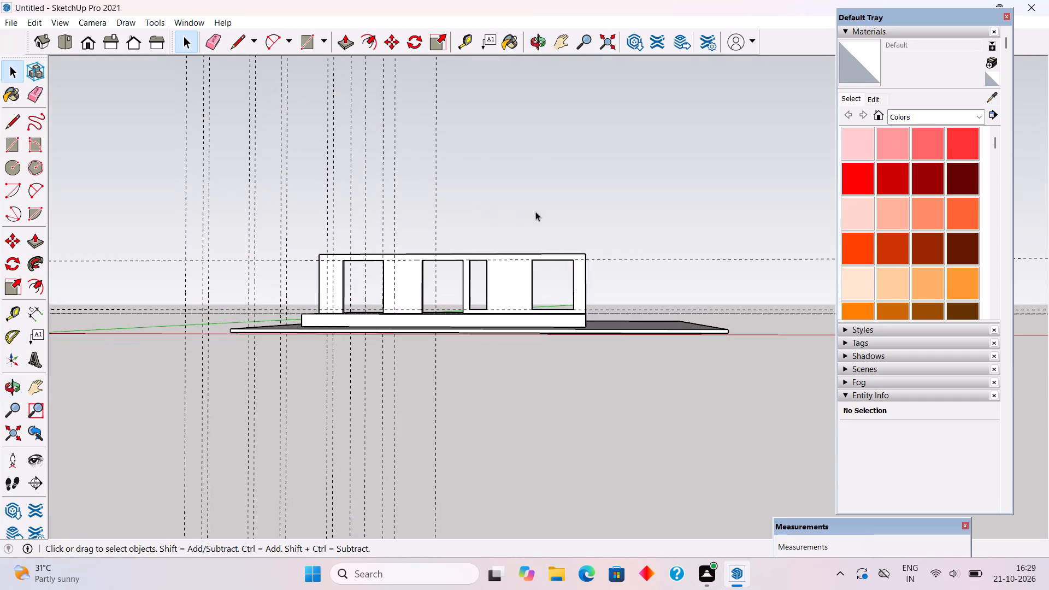
Push the base slab's right end face inward about 11' 7 9/16" toward the plinth, and exit the slab group.
middle_drag(540, 383, 311, 453)
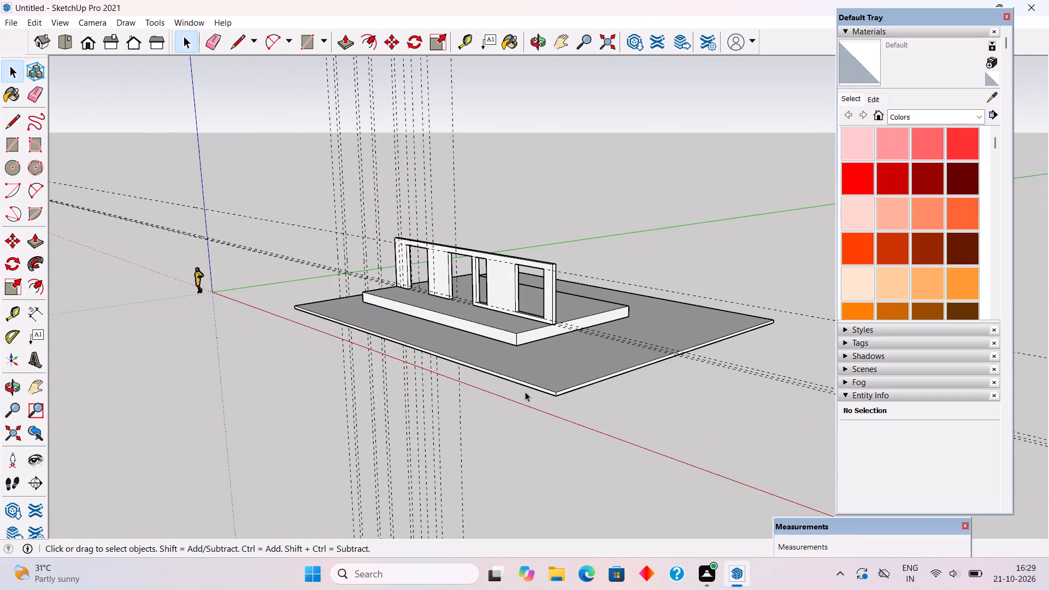
scroll(615, 372, up, 4)
triple_click(619, 374)
key(p)
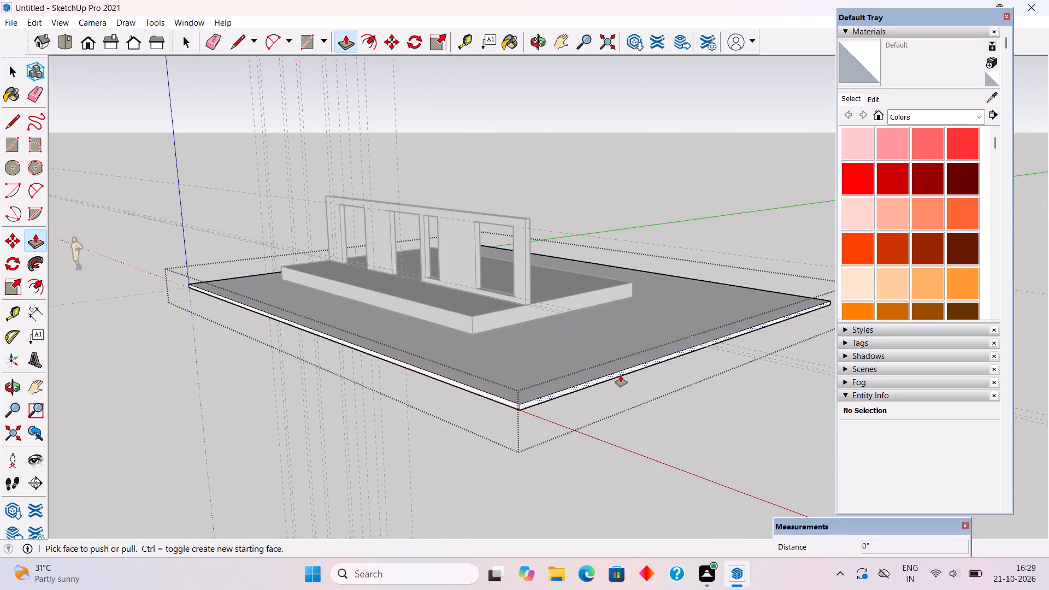
click(621, 375)
click(540, 326)
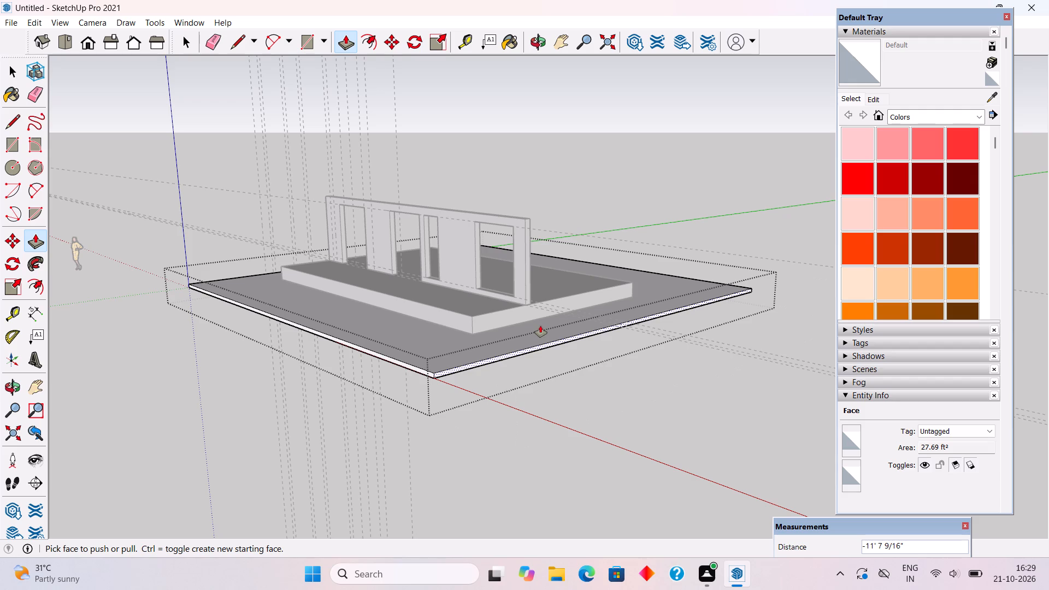
key(space)
click(565, 434)
Draw a 7' by 8' 4" rectangle corner to corner across the window opening nearest the wall's right end.
middle_drag(310, 419, 531, 436)
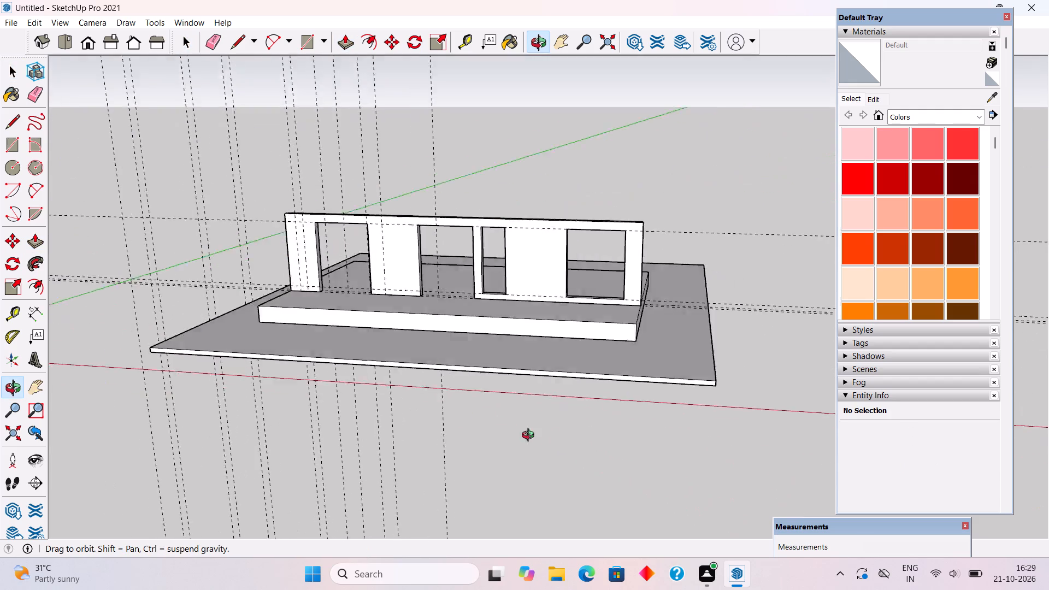
middle_drag(531, 436, 605, 436)
scroll(605, 436, down, 3)
scroll(535, 428, down, 1)
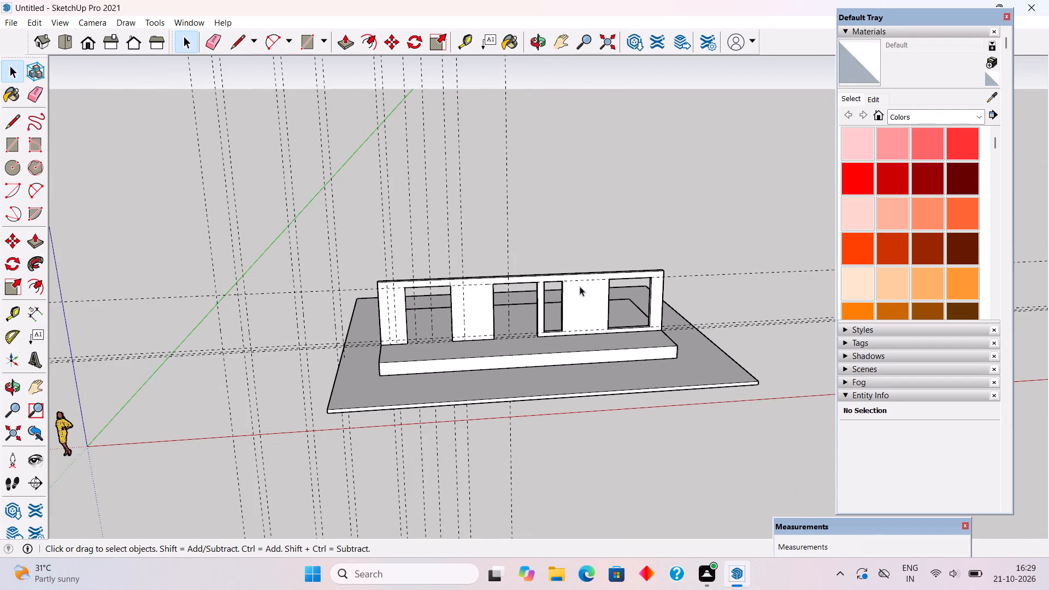
scroll(584, 290, up, 4)
scroll(684, 346, up, 6)
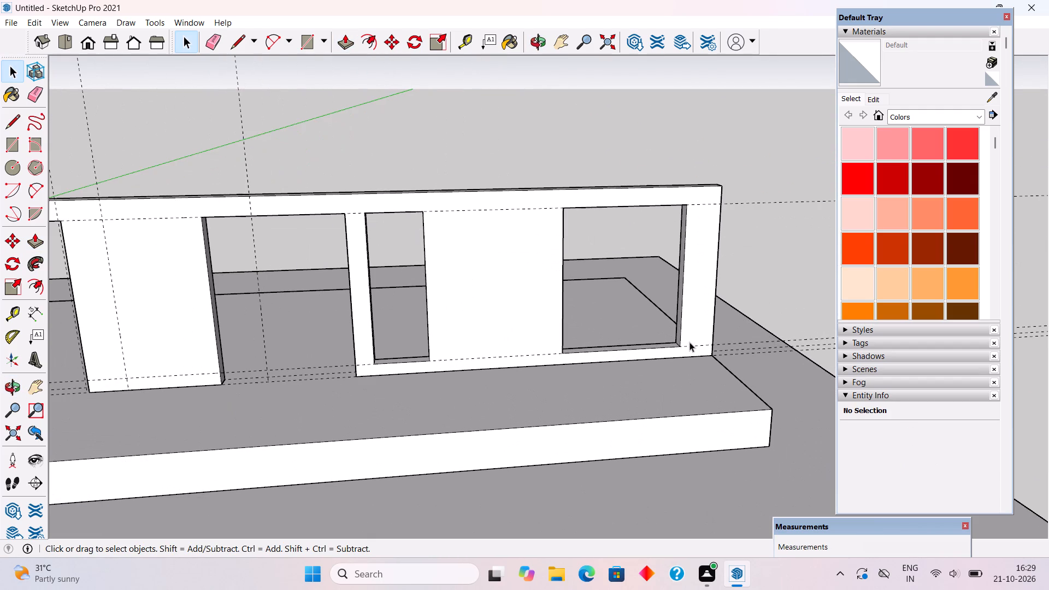
key(r)
click(563, 209)
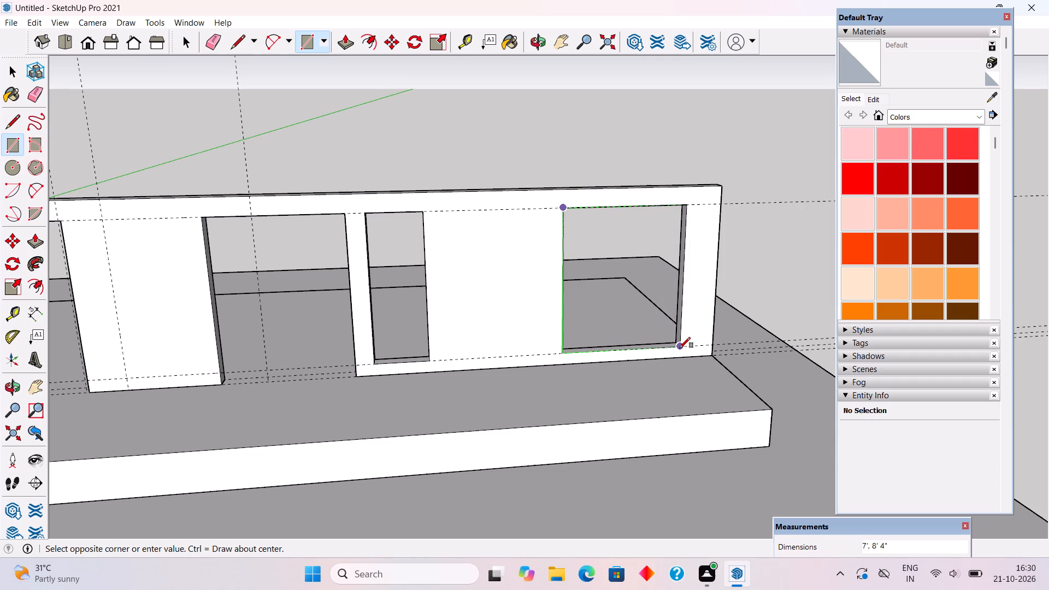
click(679, 347)
Offset the window rectangle's outline 4" inward to form the frame border.
key(f)
click(667, 344)
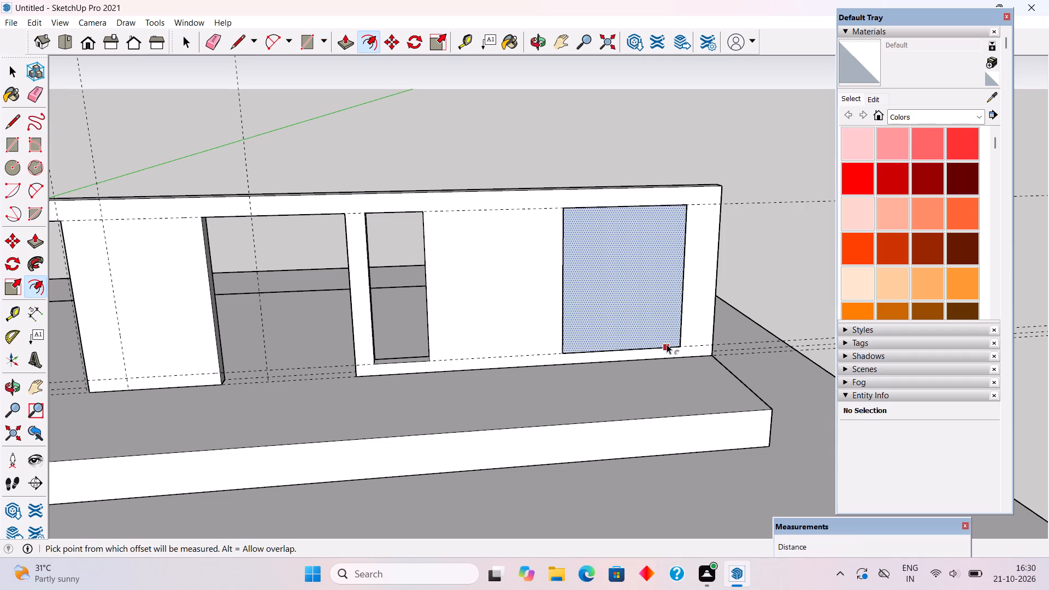
text(4")
key(Return)
Place a vertical guide at the middle of the inner window outline, with parallel guides 2" to each side of it.
key(t)
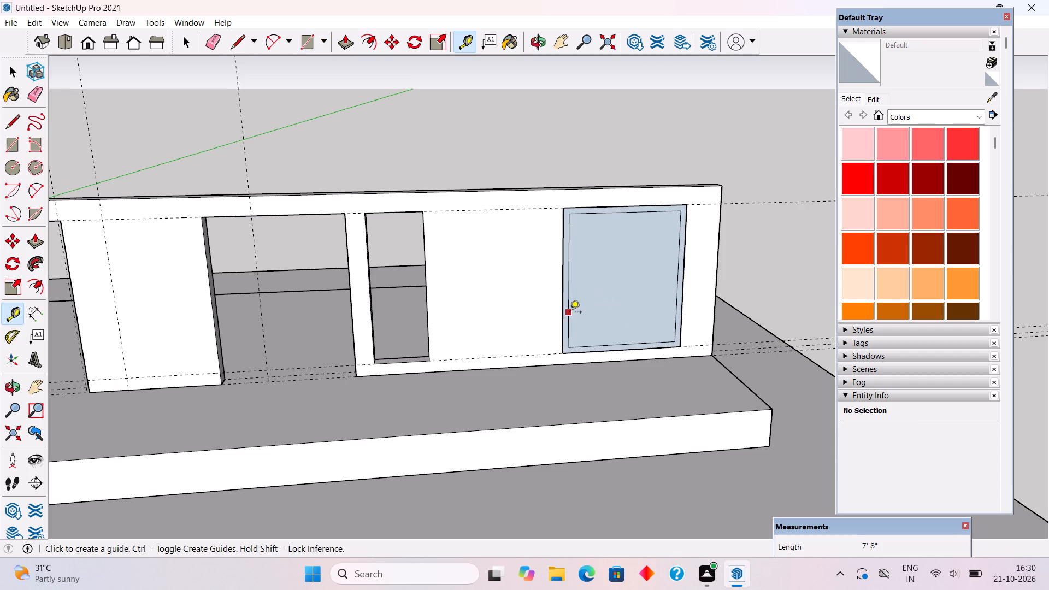
click(570, 313)
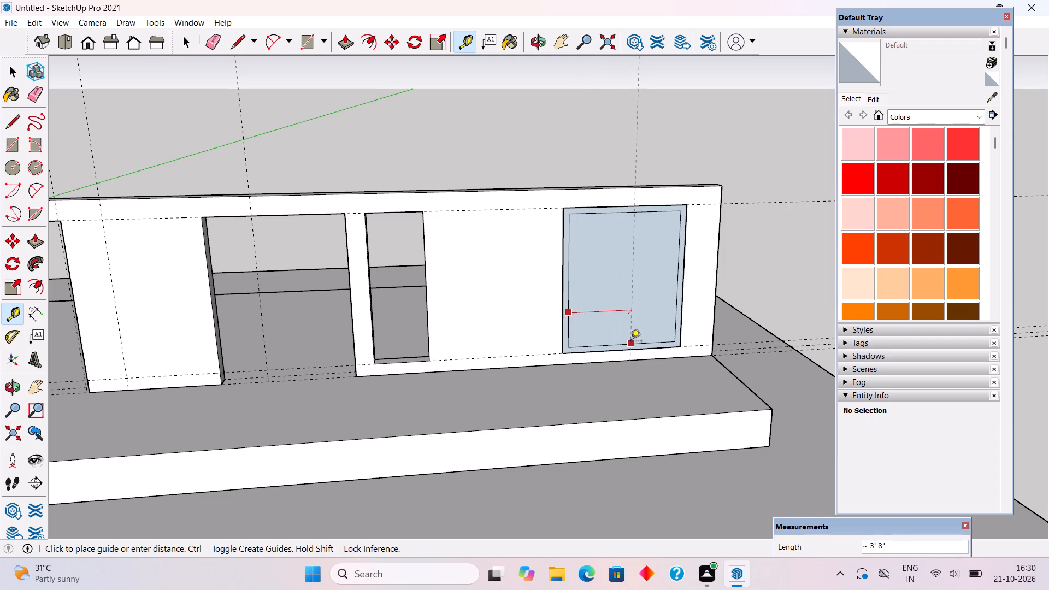
click(628, 345)
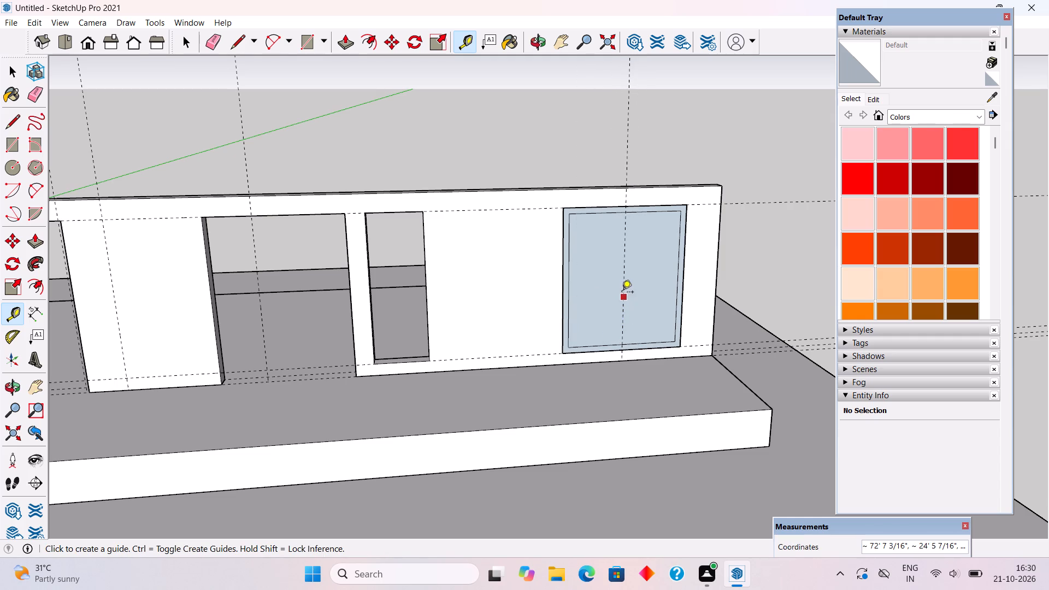
click(623, 288)
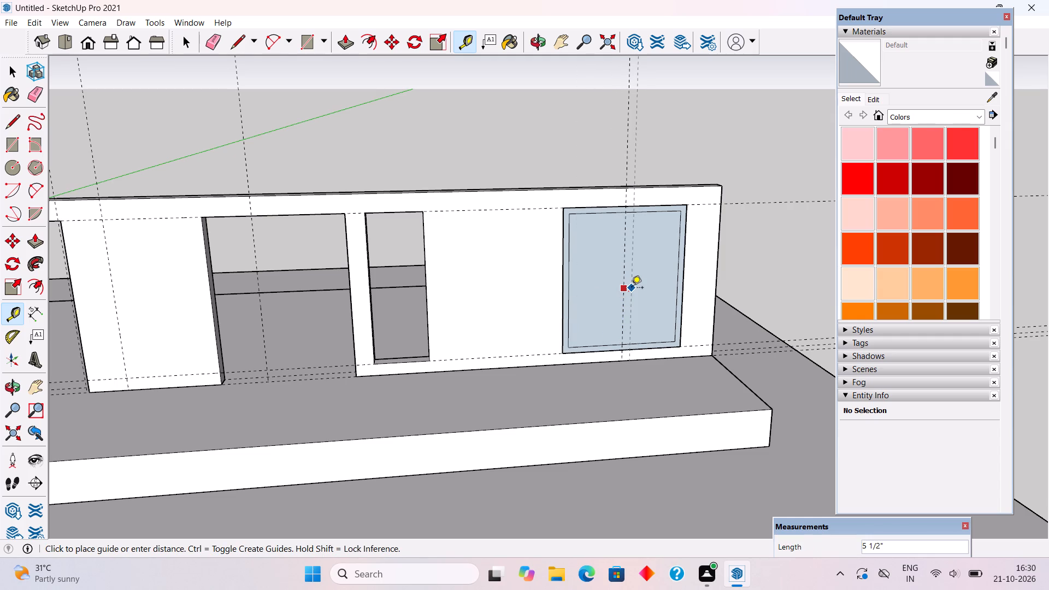
text(2")
key(Return)
scroll(623, 294, up, 5)
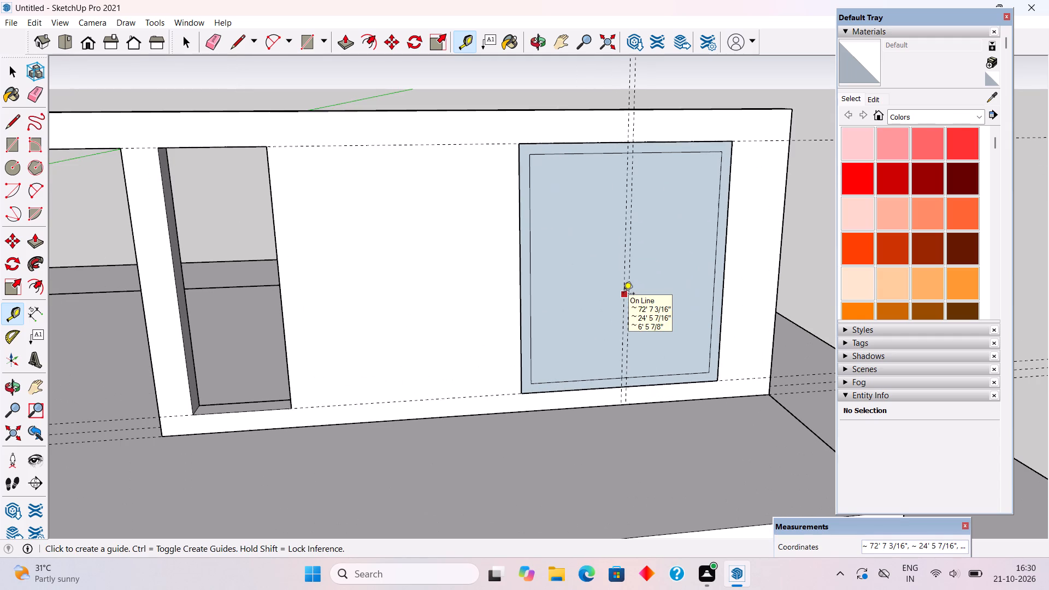
click(623, 294)
text(2")
key(Return)
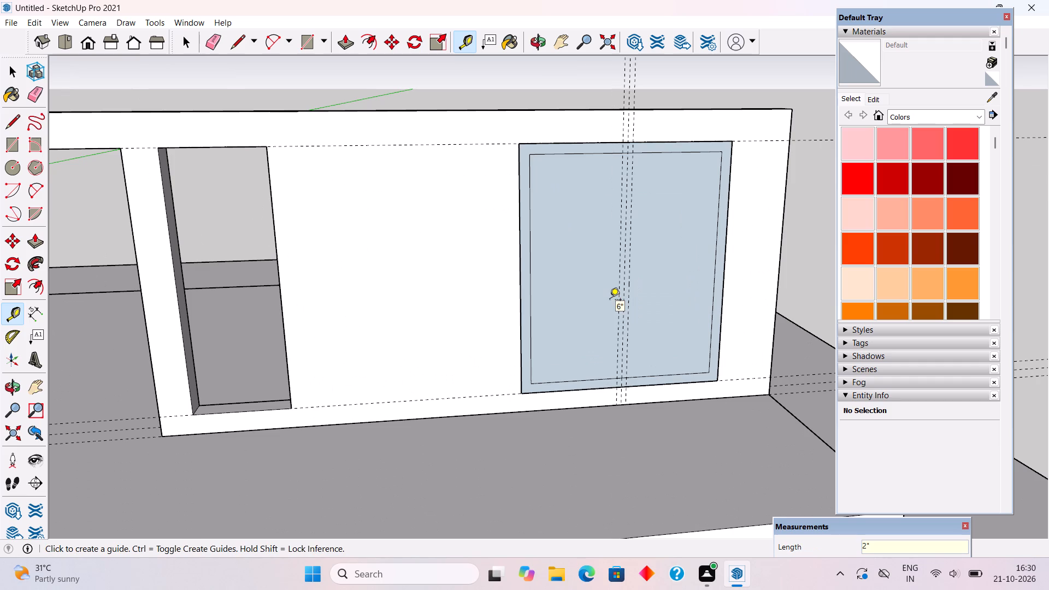
Draw two vertical 7' 8" lines along the outer mullion guides, spanning the inner window outline from its upper to lower edge.
key(l)
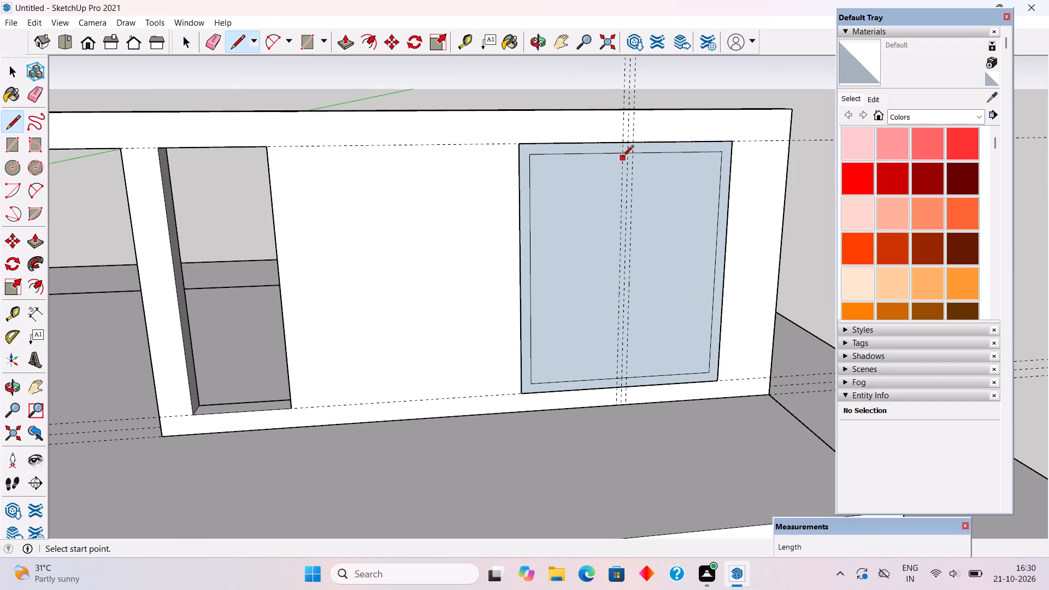
click(622, 155)
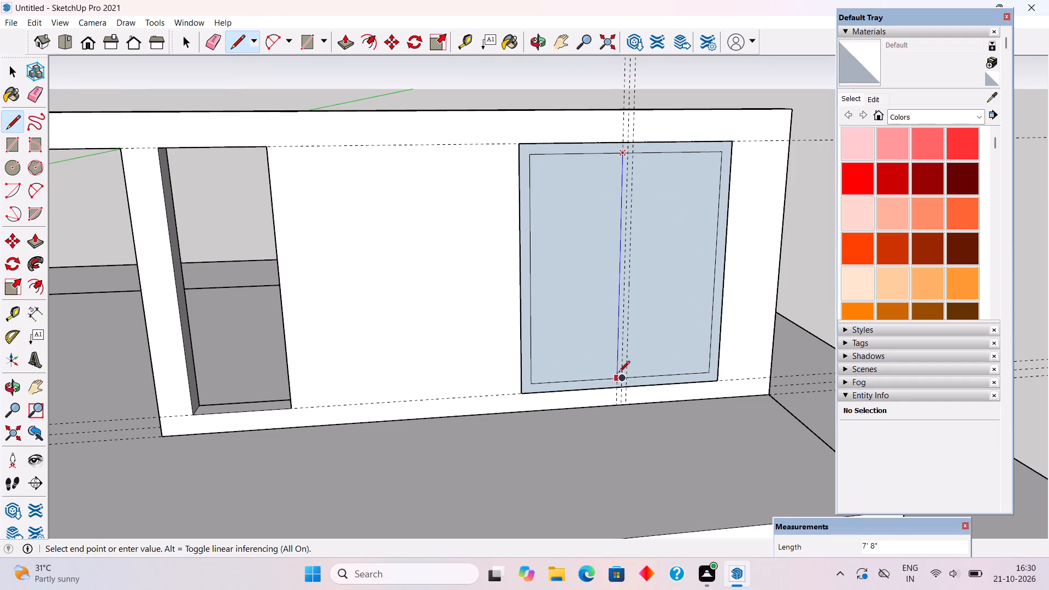
click(618, 379)
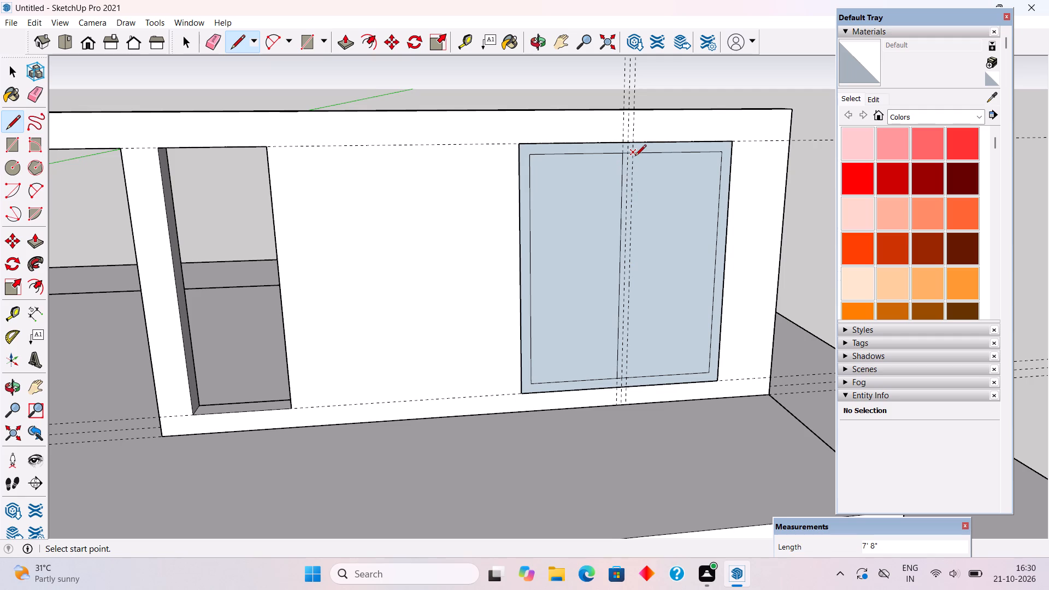
click(635, 157)
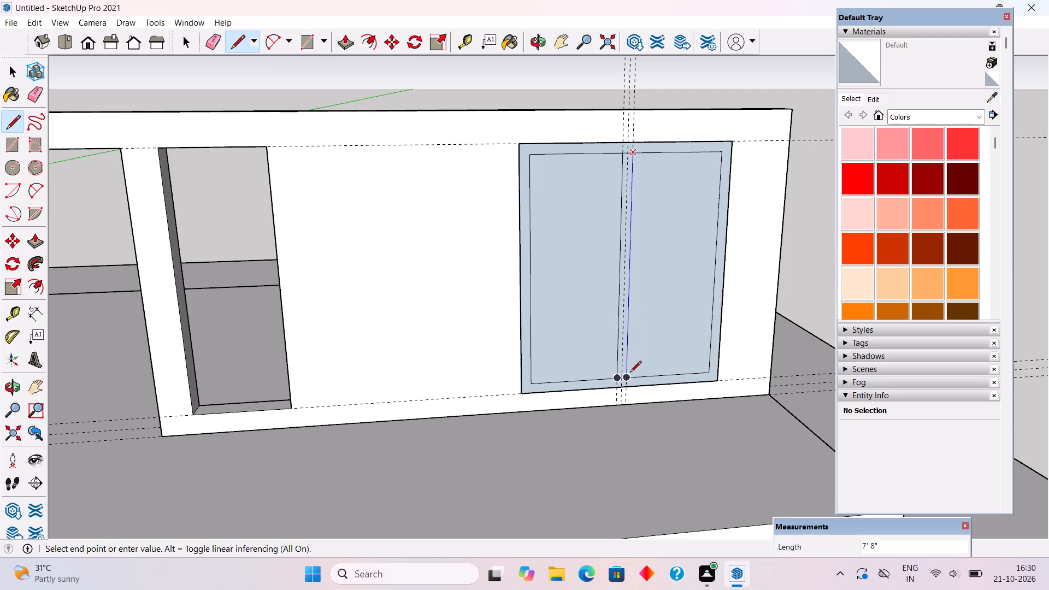
click(630, 374)
Erase the middle guide and the short outline segments between the two mullion lines at both ends.
key(e)
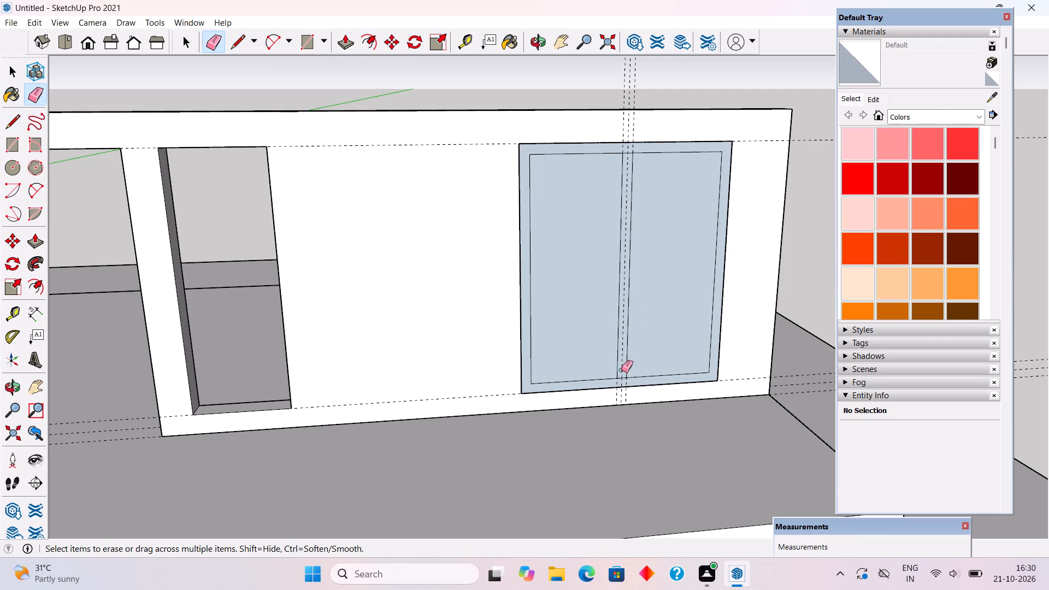
scroll(625, 371, up, 3)
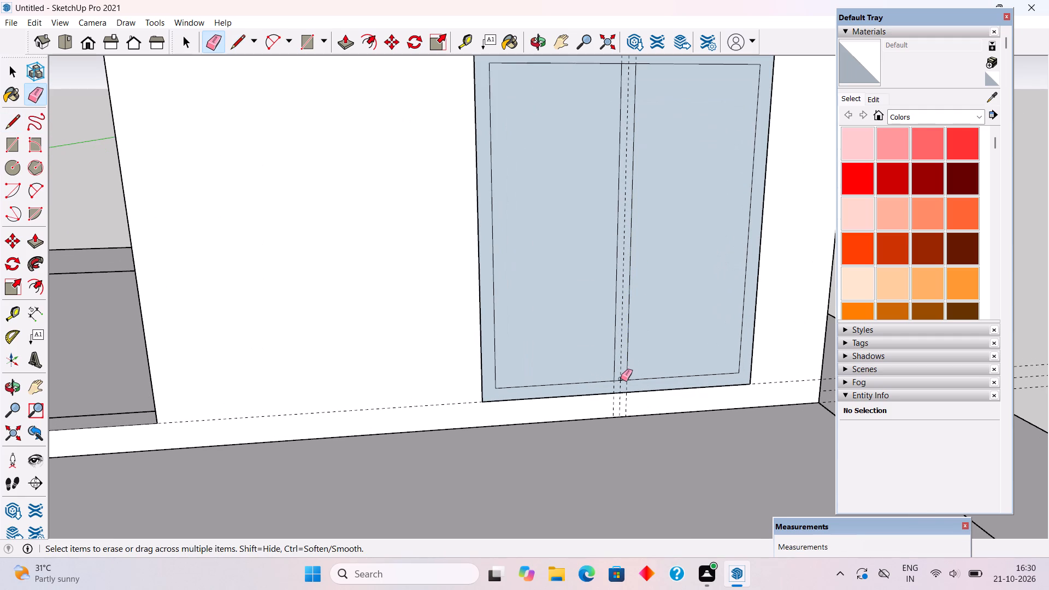
click(621, 379)
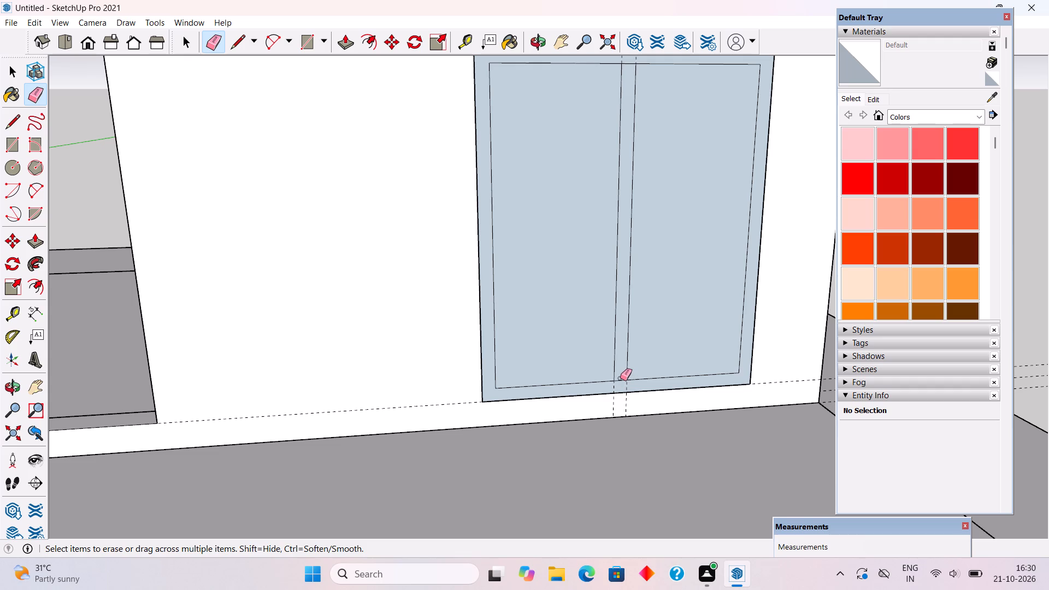
click(620, 380)
scroll(616, 379, down, 3)
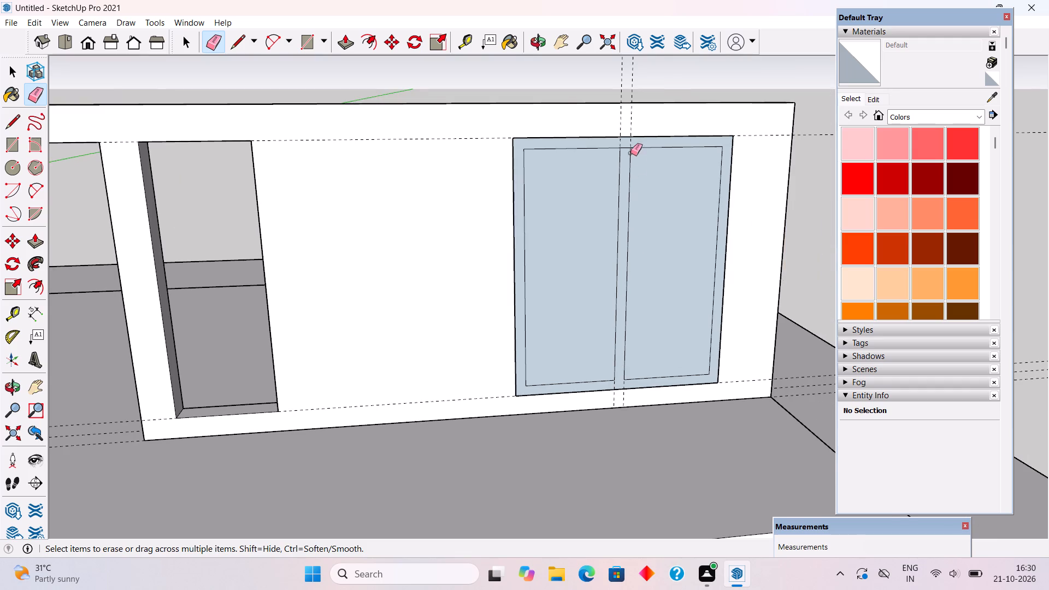
scroll(630, 146, up, 1)
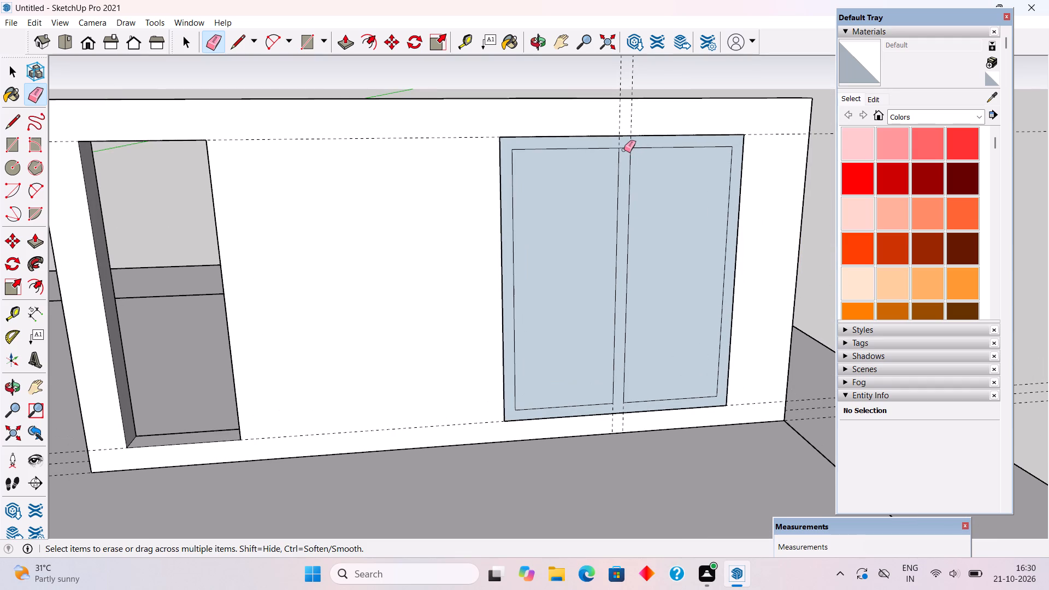
click(624, 150)
Delete the two pane faces on either side of the mullion to leave only the frame face.
key(space)
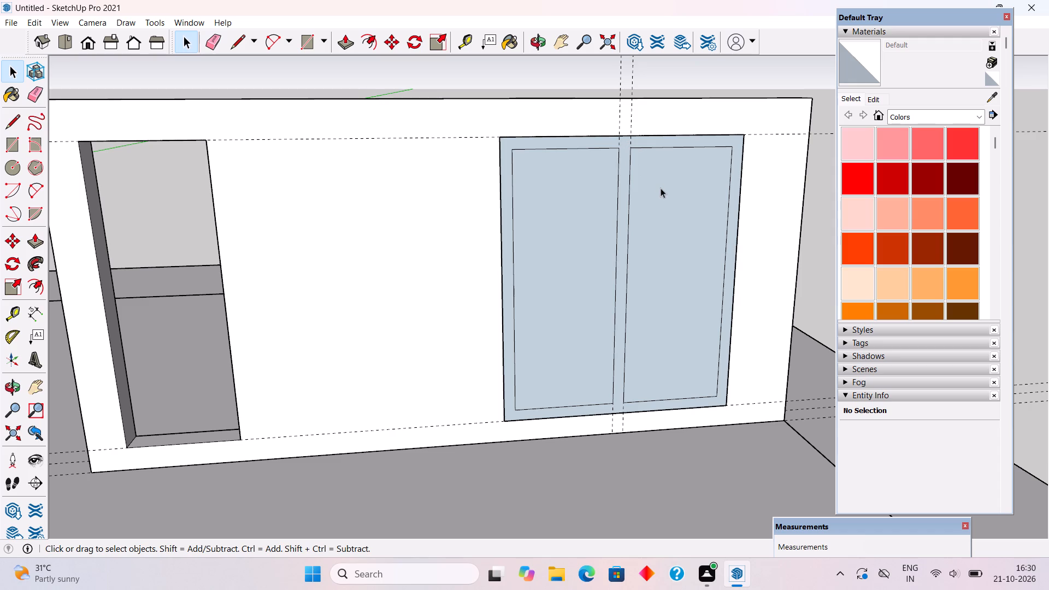
click(662, 189)
key(Delete)
click(582, 259)
key(Delete)
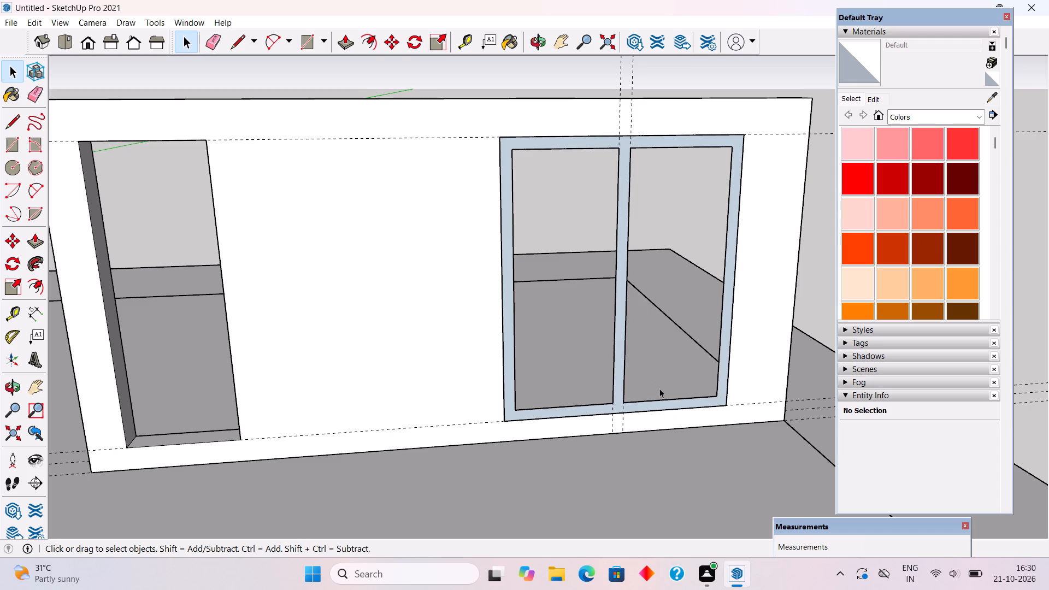
Push/Pull the two-pane window frame face outward 4" and make the whole frame a group.
key(p)
click(715, 398)
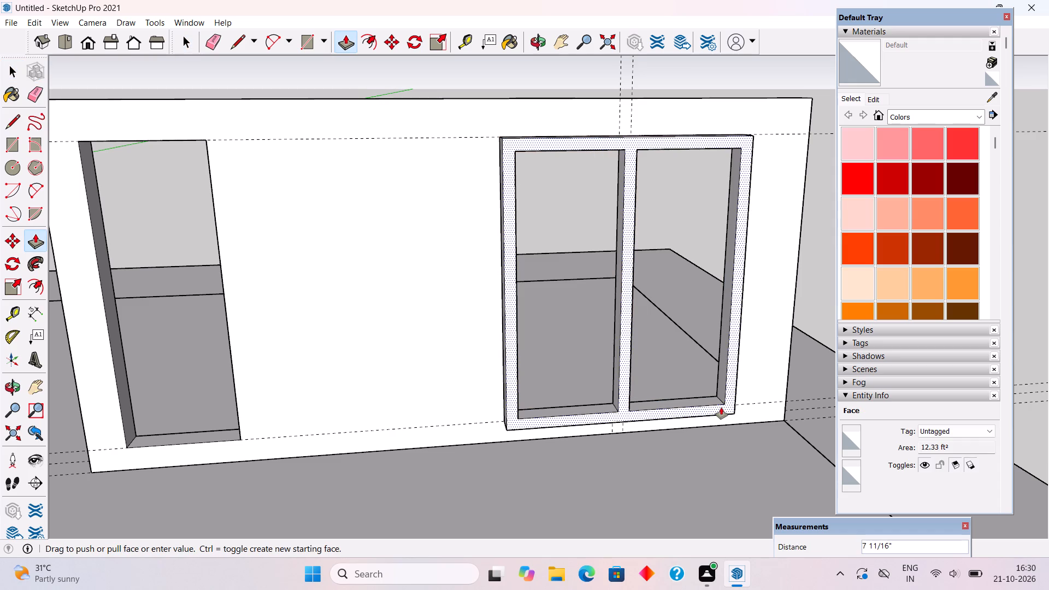
text(4")
key(Return)
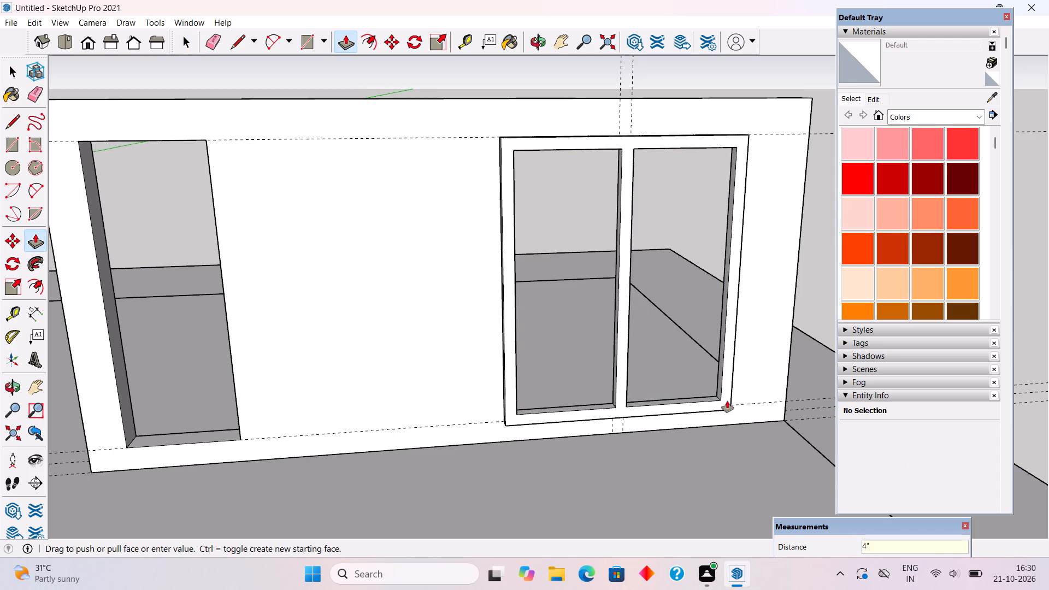
key(space)
triple_click(727, 401)
right_click(727, 401)
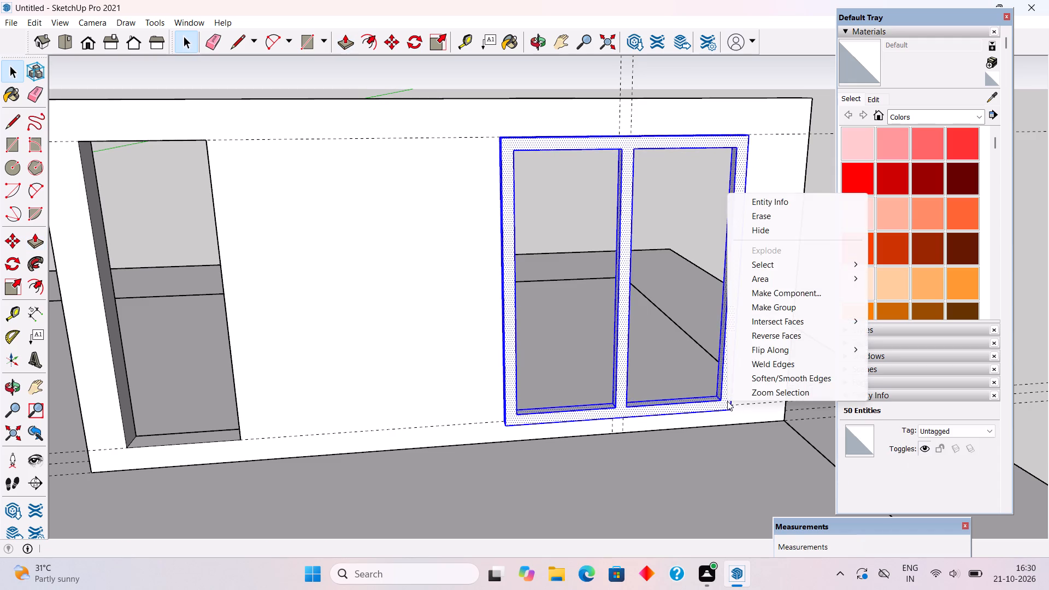
click(761, 304)
Move the two-pane frame group 4" back to the wall face, plus another 1" into the opening, and deselect it.
scroll(758, 404, up, 5)
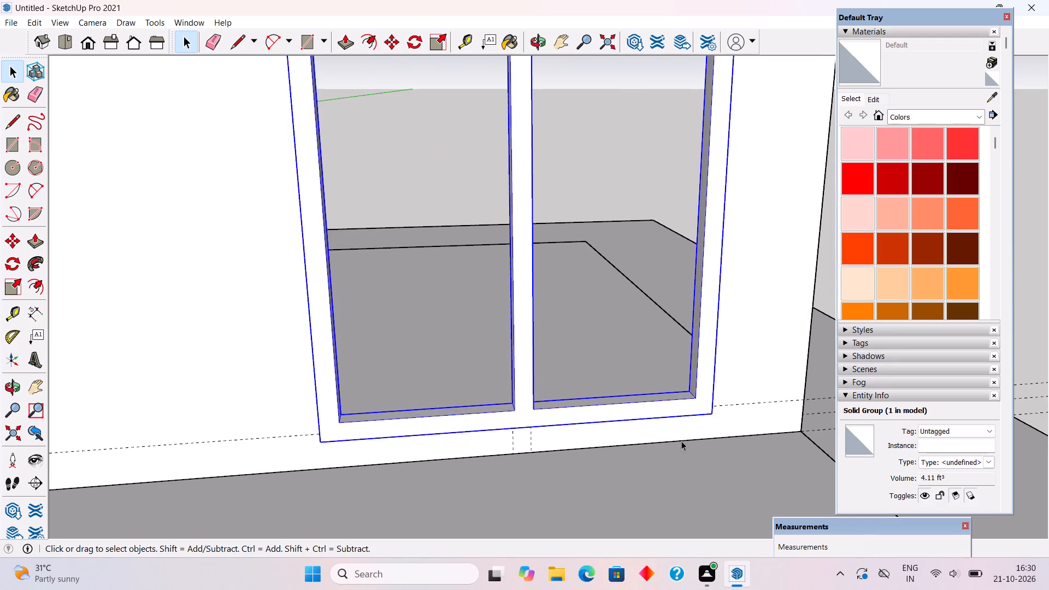
scroll(681, 440, up, 2)
key(m)
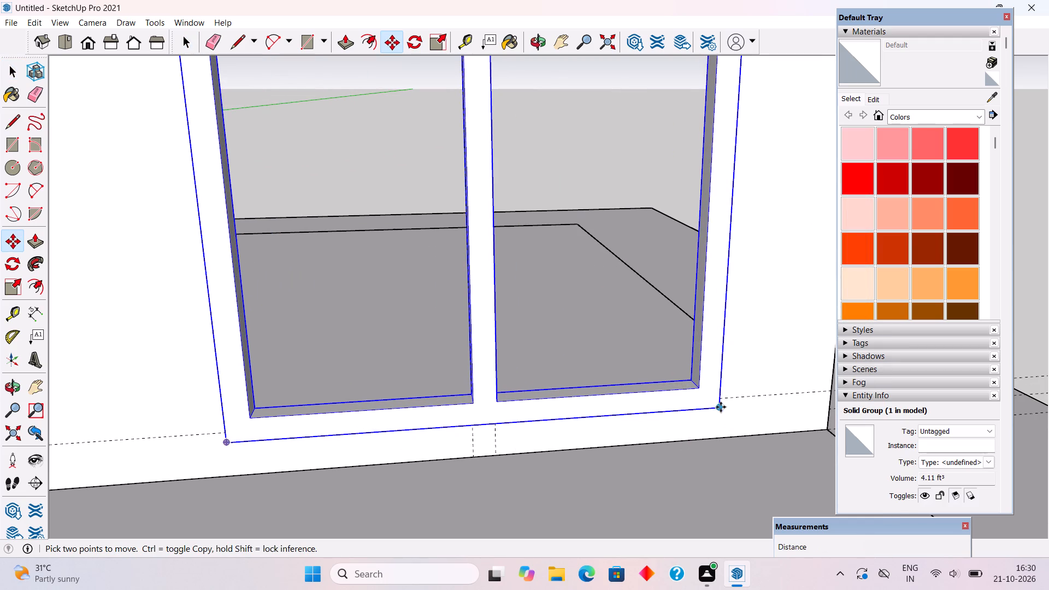
click(721, 408)
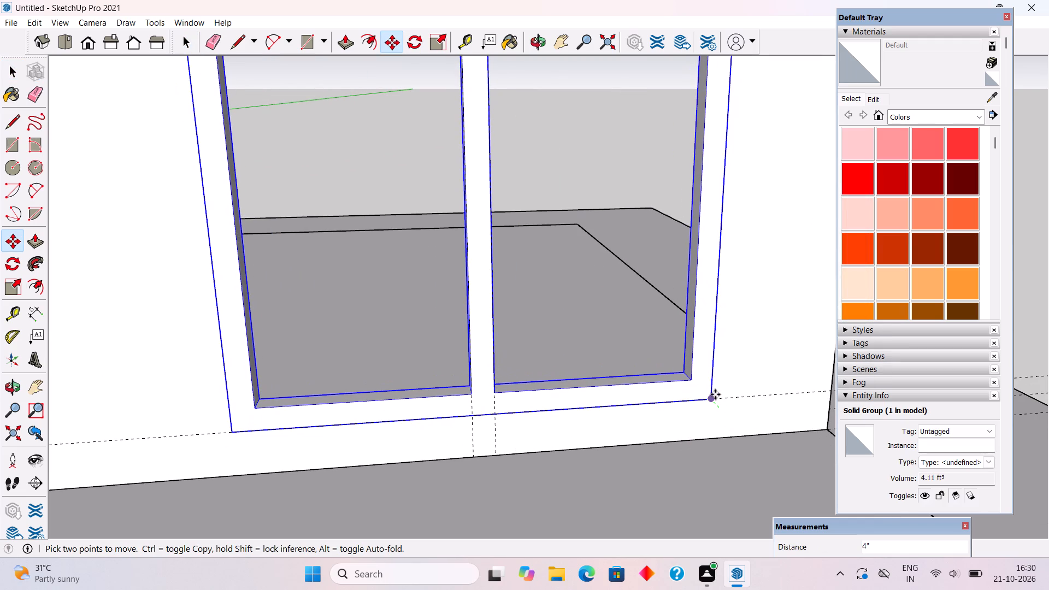
click(715, 394)
scroll(706, 399, up, 9)
click(712, 397)
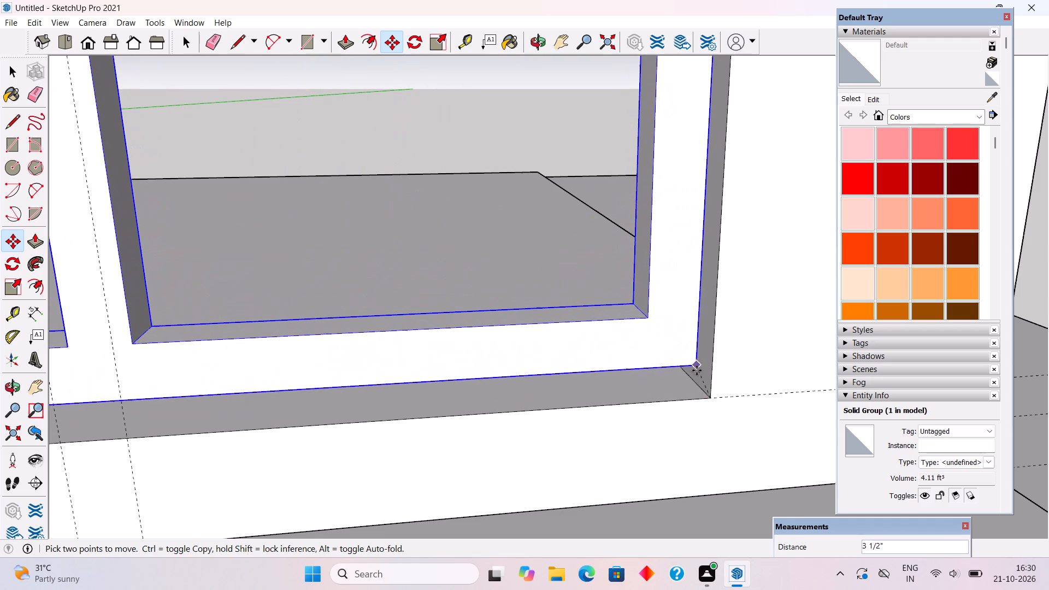
scroll(697, 370, up, 4)
text(1")
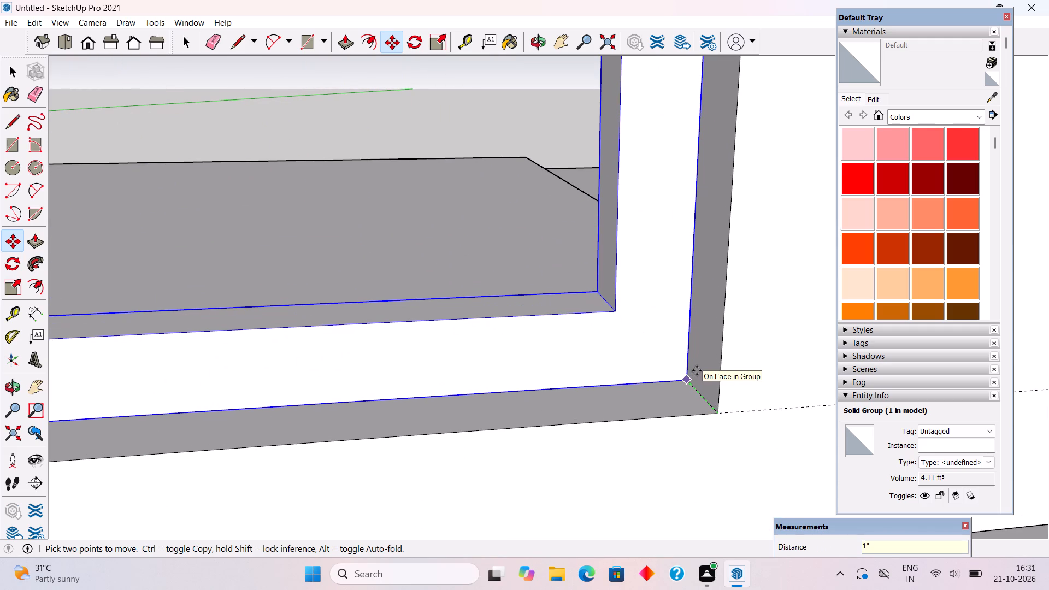
key(Return)
key(space)
scroll(697, 370, down, 4)
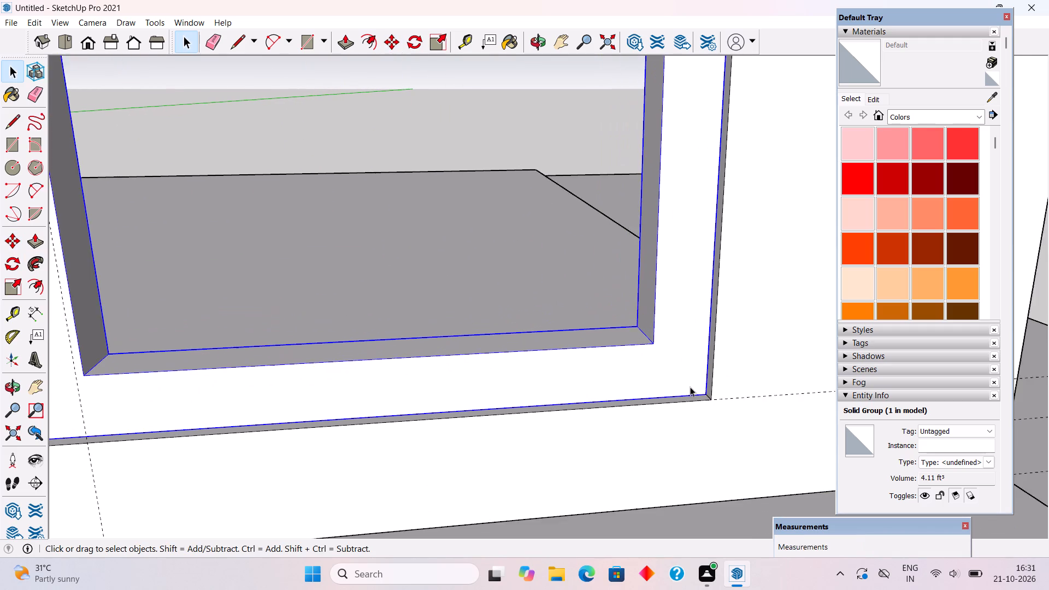
scroll(690, 387, down, 16)
scroll(690, 387, up, 1)
scroll(690, 387, down, 10)
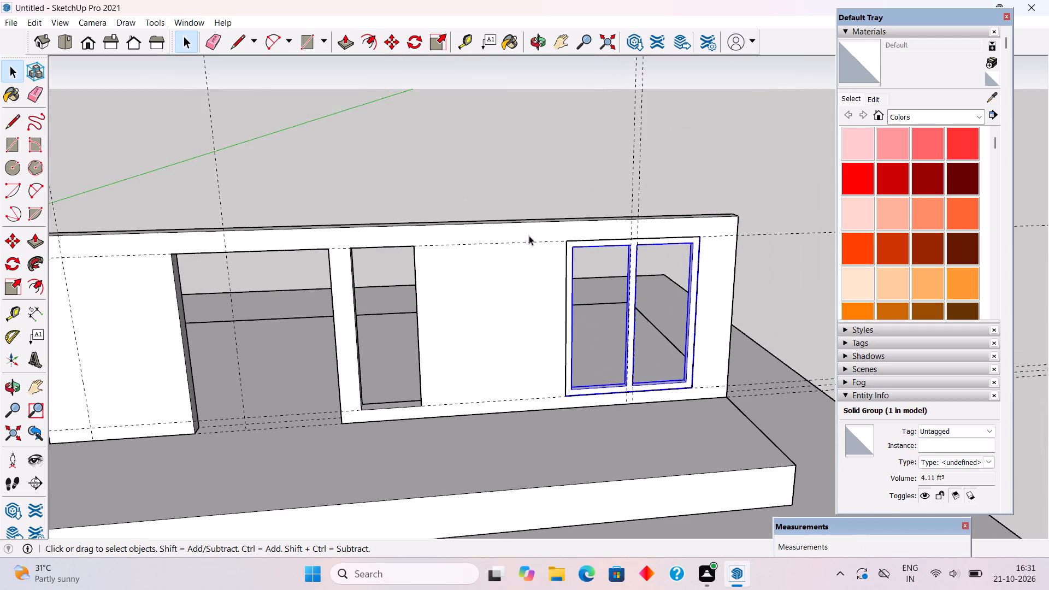
click(505, 176)
Draw a 3' by 8' 4" rectangle corner to corner across the narrow window opening beside the wide opening.
middle_drag(437, 437, 480, 367)
scroll(485, 367, up, 4)
scroll(479, 377, down, 5)
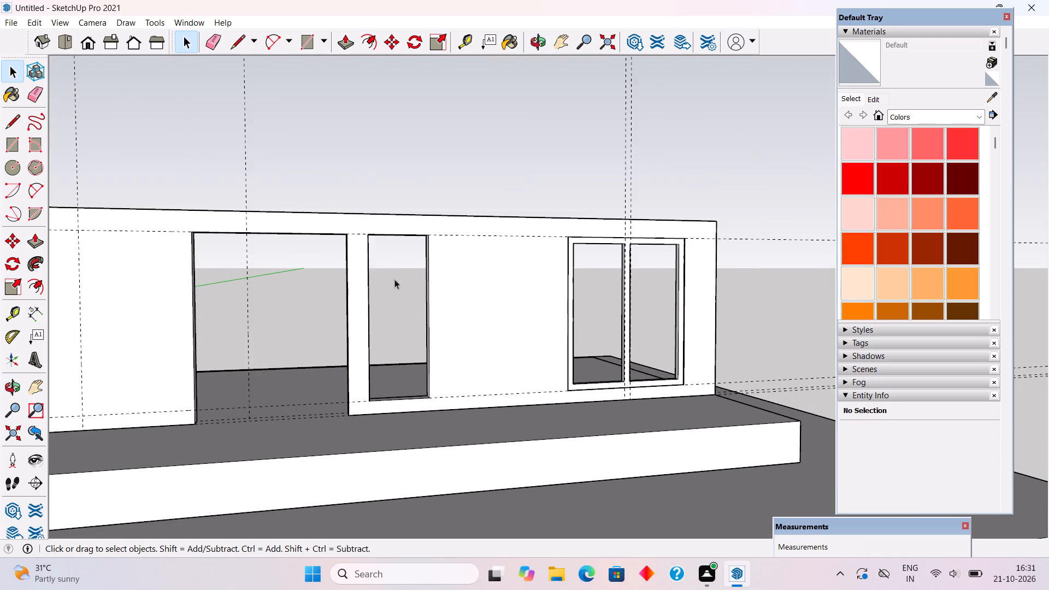
scroll(311, 198, up, 5)
key(r)
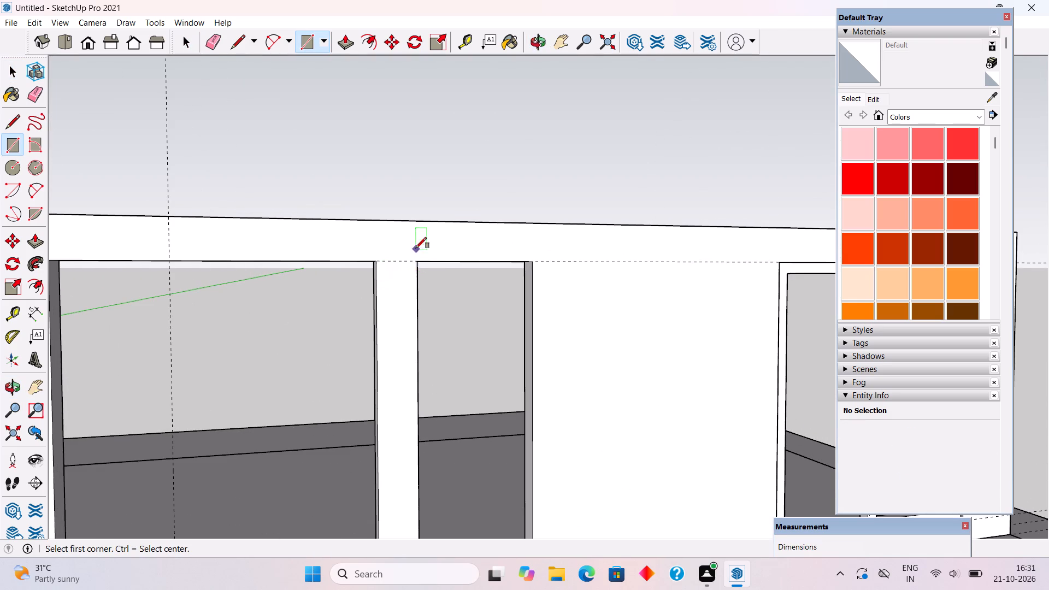
click(415, 262)
scroll(415, 262, down, 5)
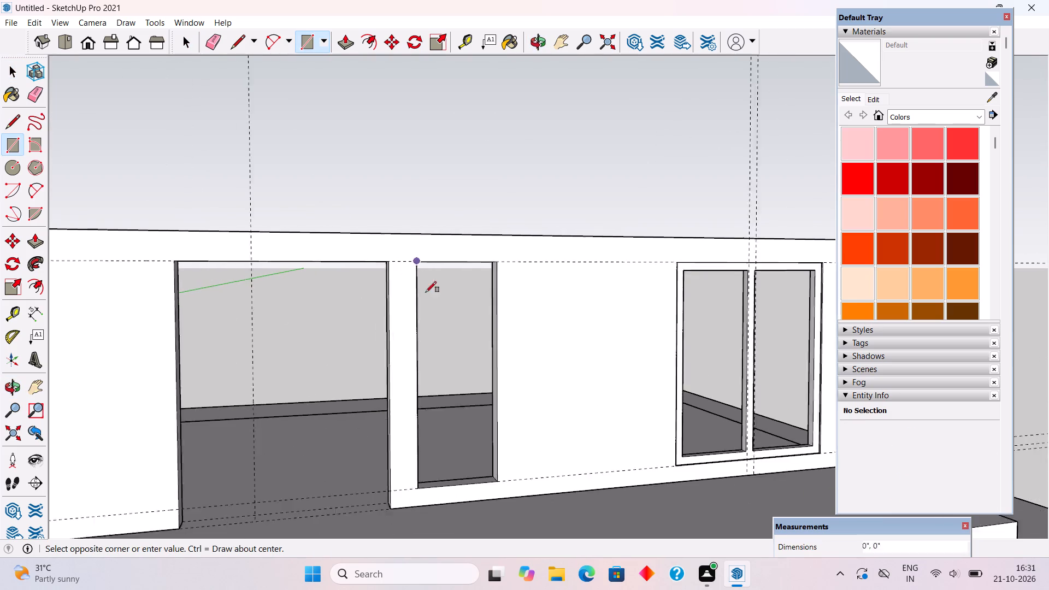
scroll(426, 292, down, 1)
scroll(464, 447, up, 5)
click(490, 441)
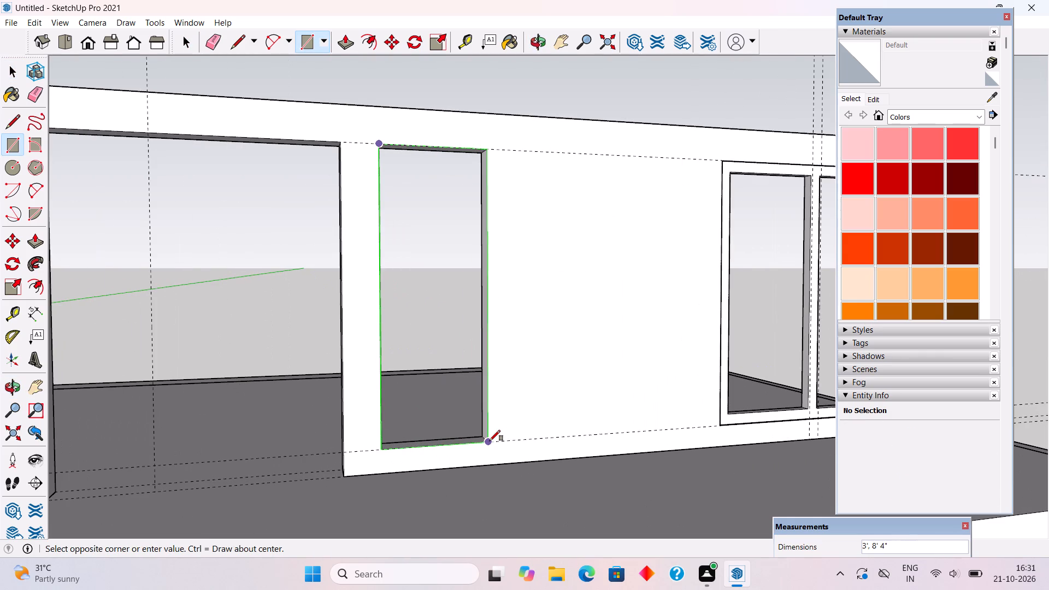
Offset the narrow window rectangle's outline 4" inward and delete the inner face to leave the frame border.
key(f)
click(464, 441)
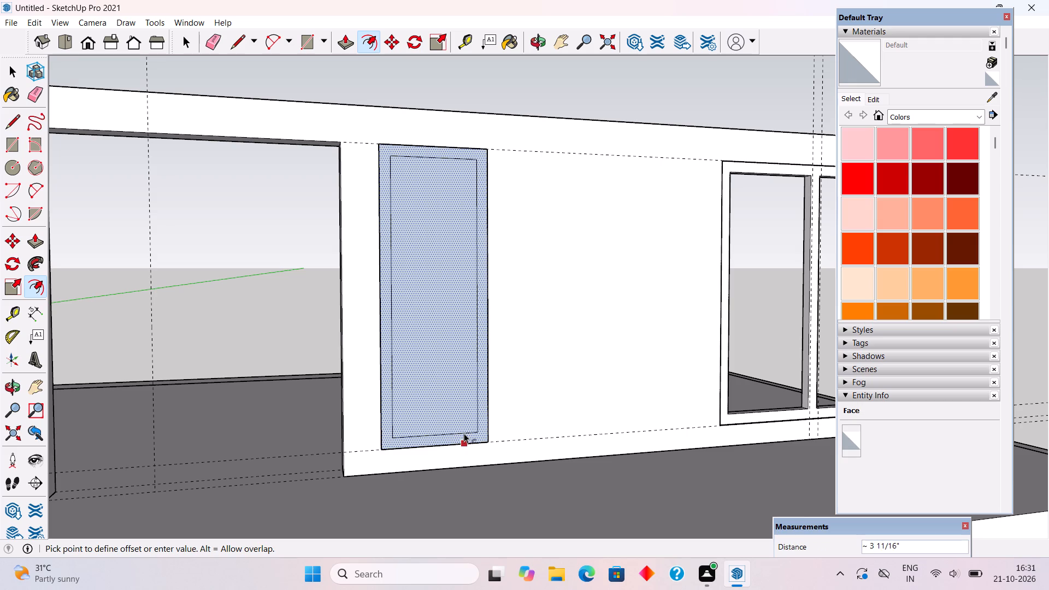
key(4)
key(shift+quotedbl)
key(Return)
key(space)
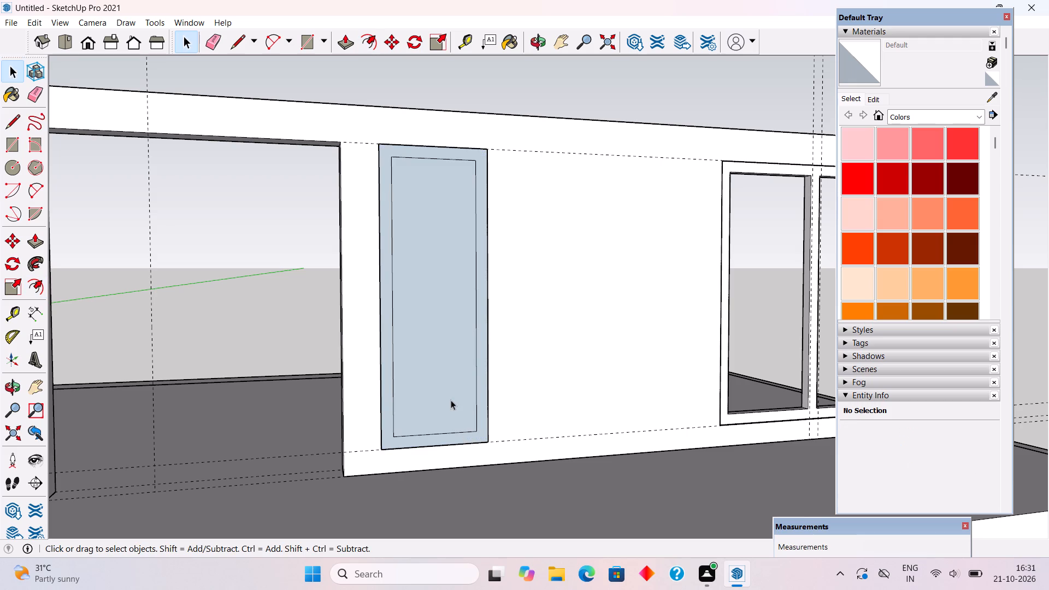
click(451, 400)
key(Delete)
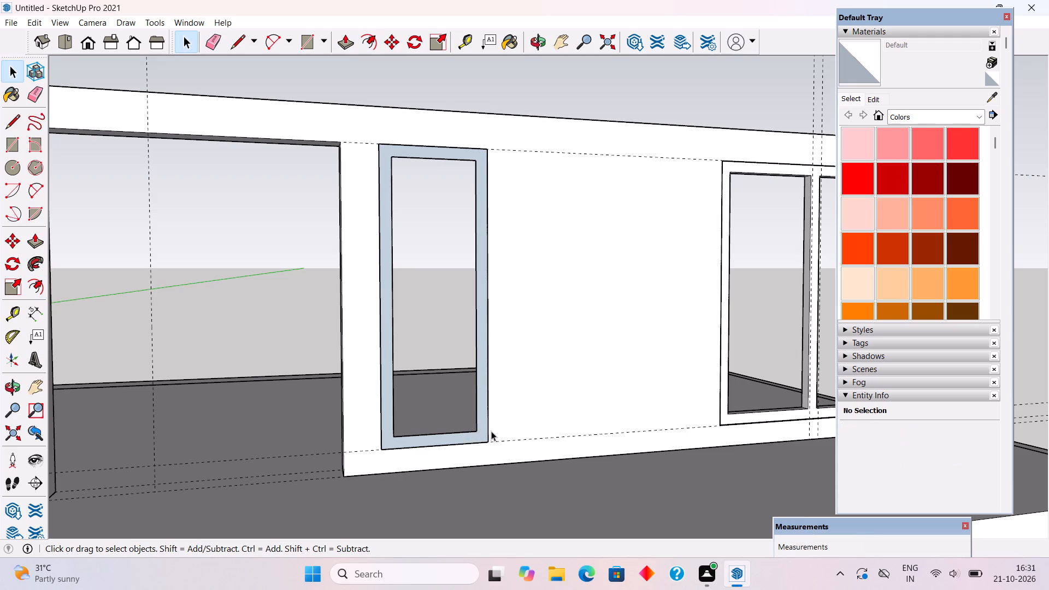
Push/Pull the narrow window's frame face outward 4" and make the whole frame a group.
key(p)
click(484, 426)
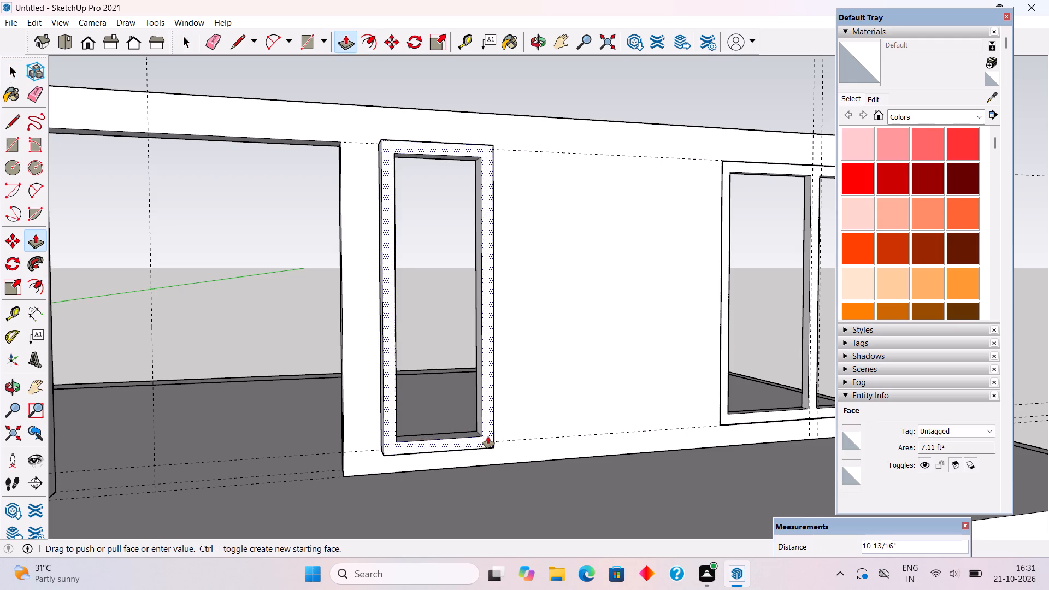
text(4")
key(Return)
key(space)
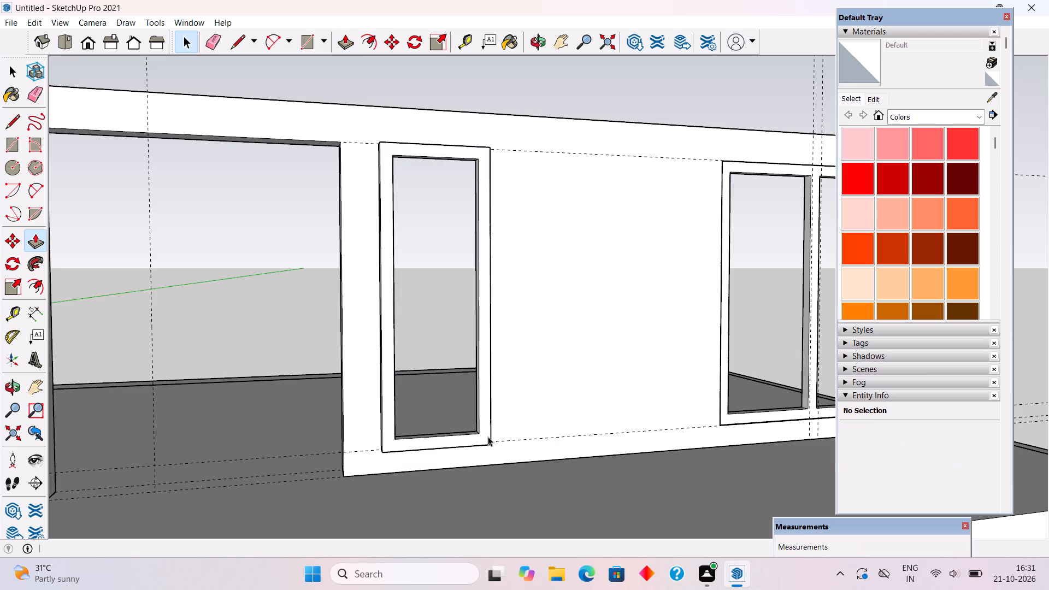
triple_click(488, 436)
right_click(488, 436)
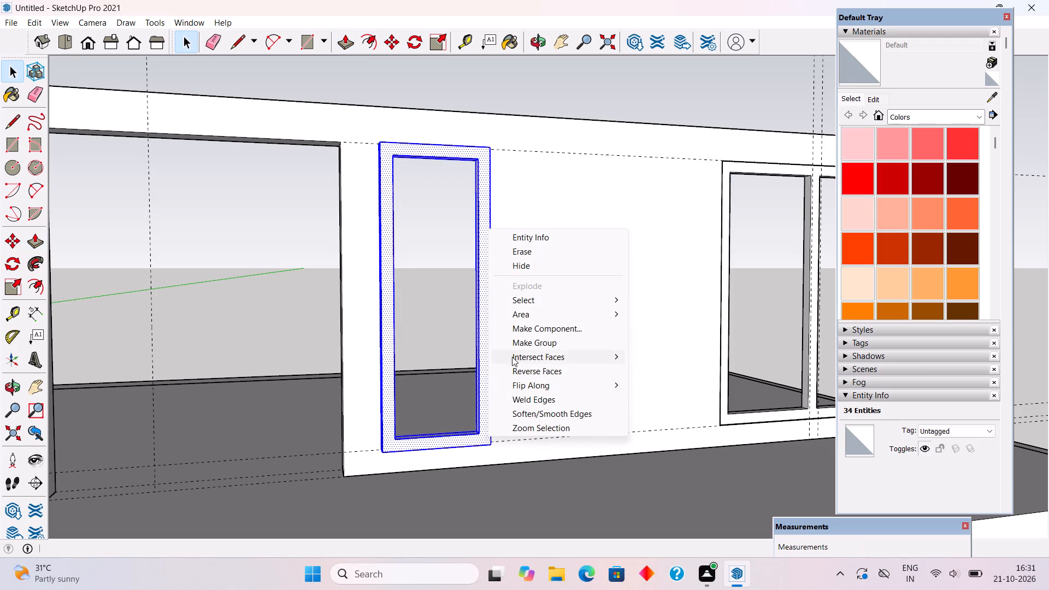
click(517, 343)
Move the narrow frame group 4" back to the wall face, plus another 1" into the opening.
middle_drag(410, 489, 462, 544)
scroll(478, 473, up, 6)
key(m)
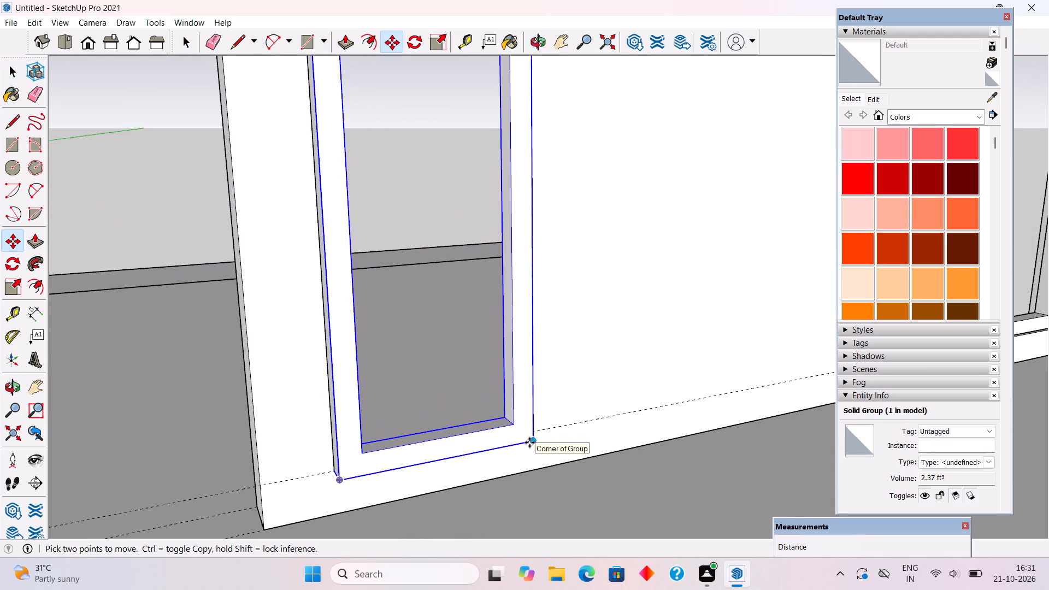
click(534, 444)
click(522, 429)
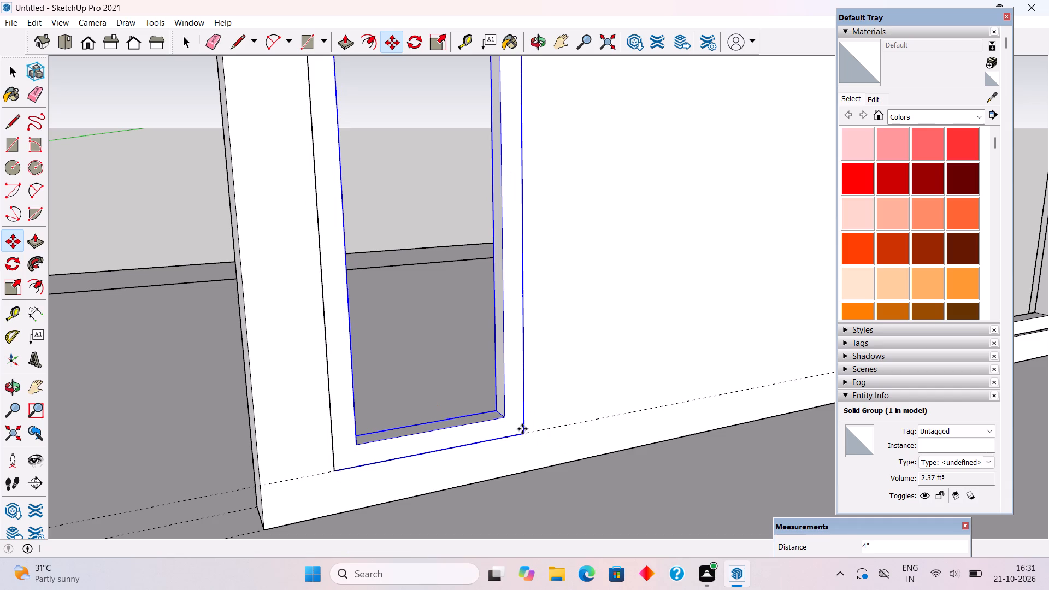
scroll(526, 432, up, 5)
click(522, 436)
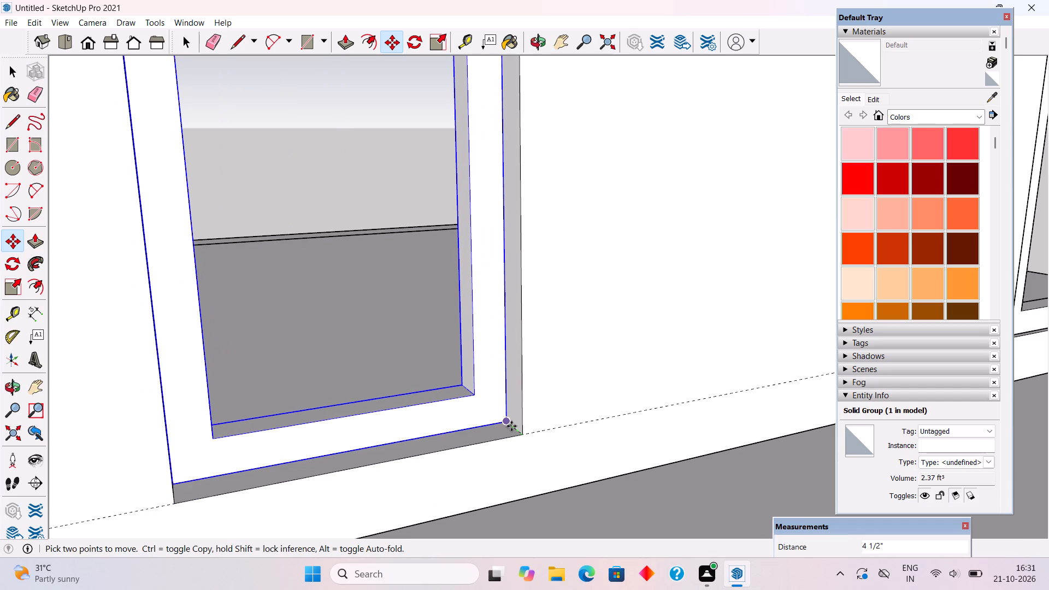
text(1")
key(Return)
key(space)
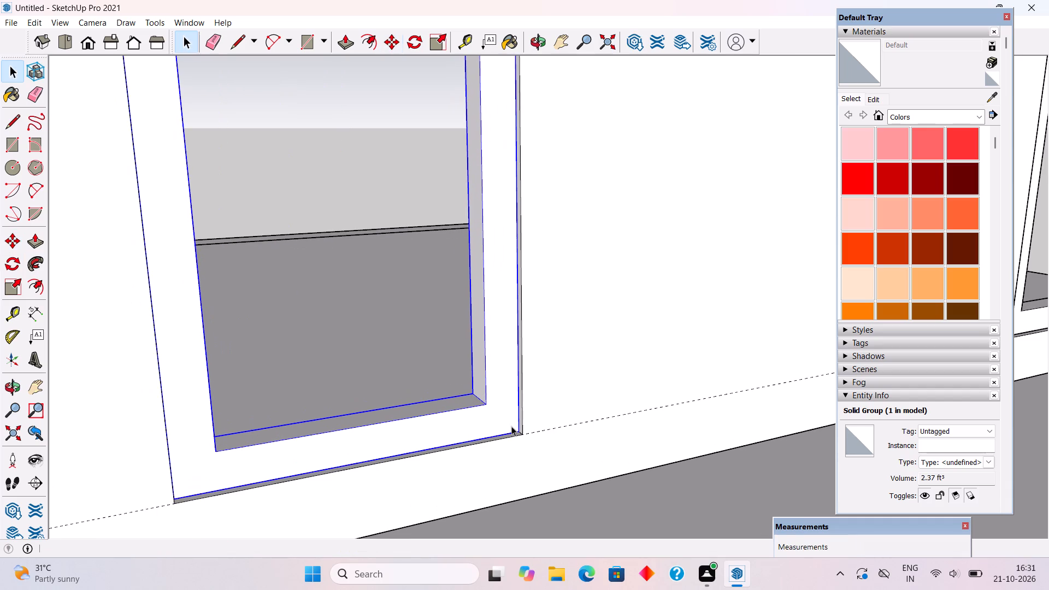
Draw a 7' by 9' rectangle corner to corner across the middle door-height opening beside the narrow window.
scroll(634, 296, down, 3)
click(445, 173)
scroll(445, 173, down, 11)
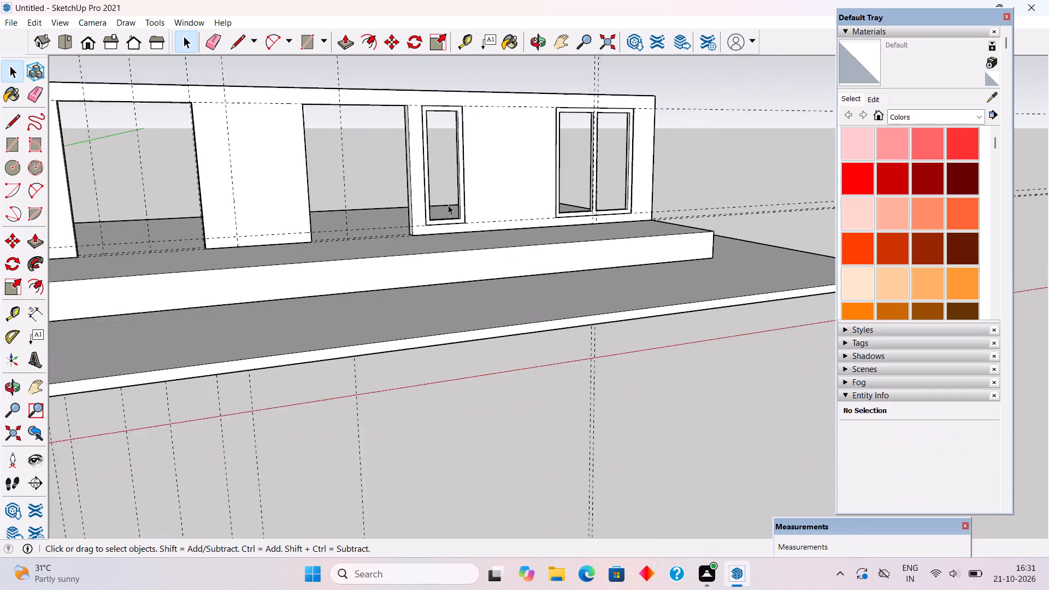
scroll(448, 205, down, 4)
middle_drag(365, 265, 266, 265)
scroll(171, 137, up, 9)
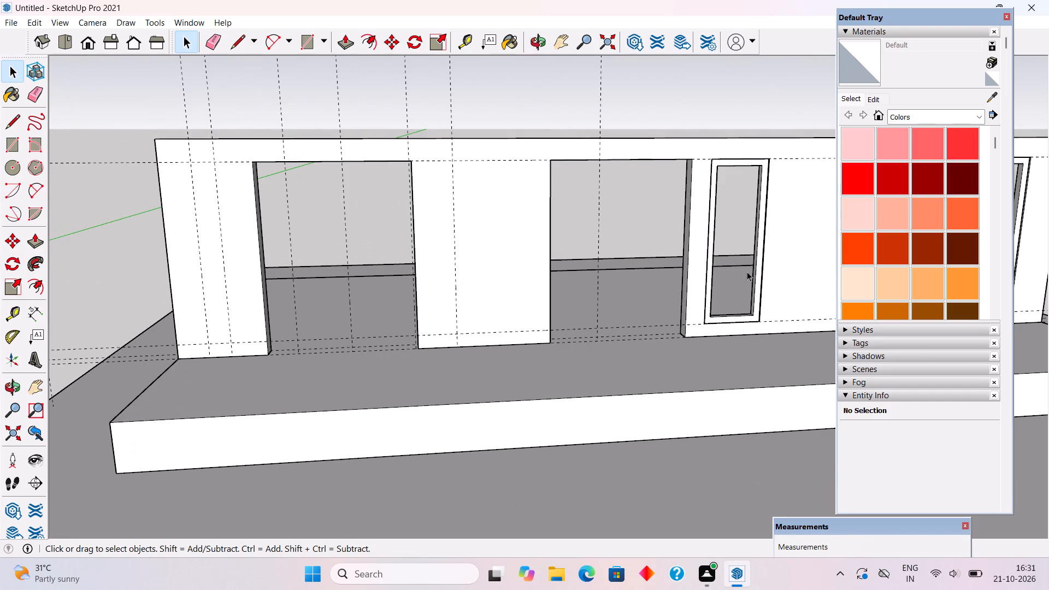
scroll(733, 317, up, 2)
scroll(706, 113, up, 2)
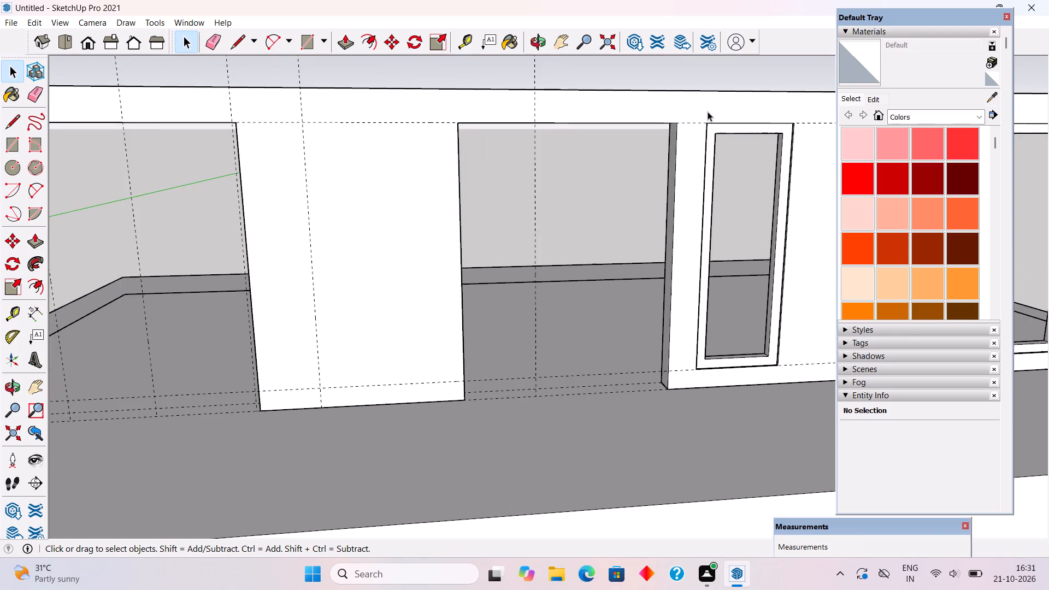
scroll(708, 111, up, 1)
key(r)
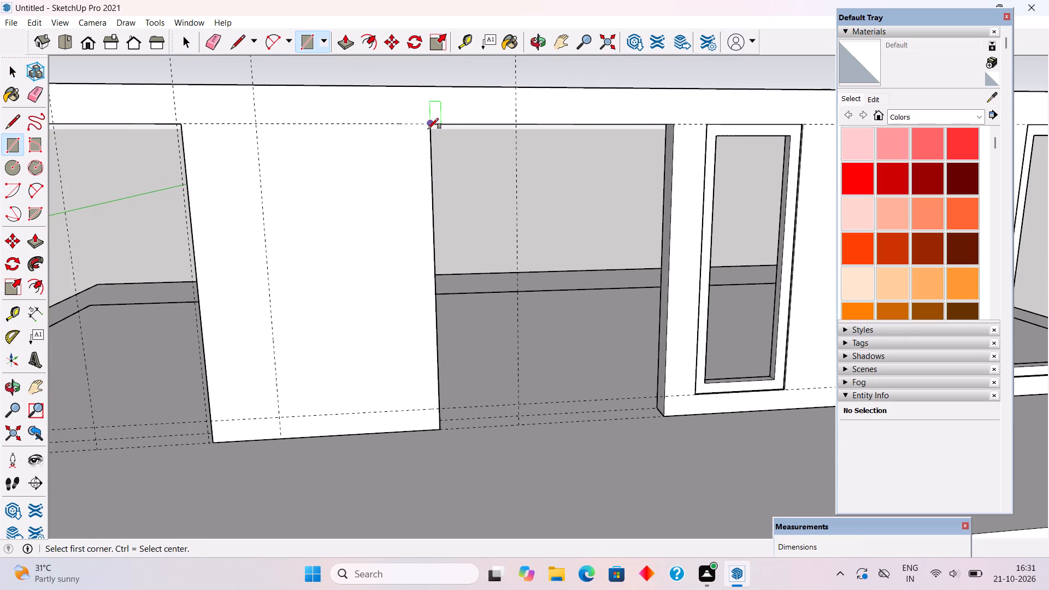
click(428, 129)
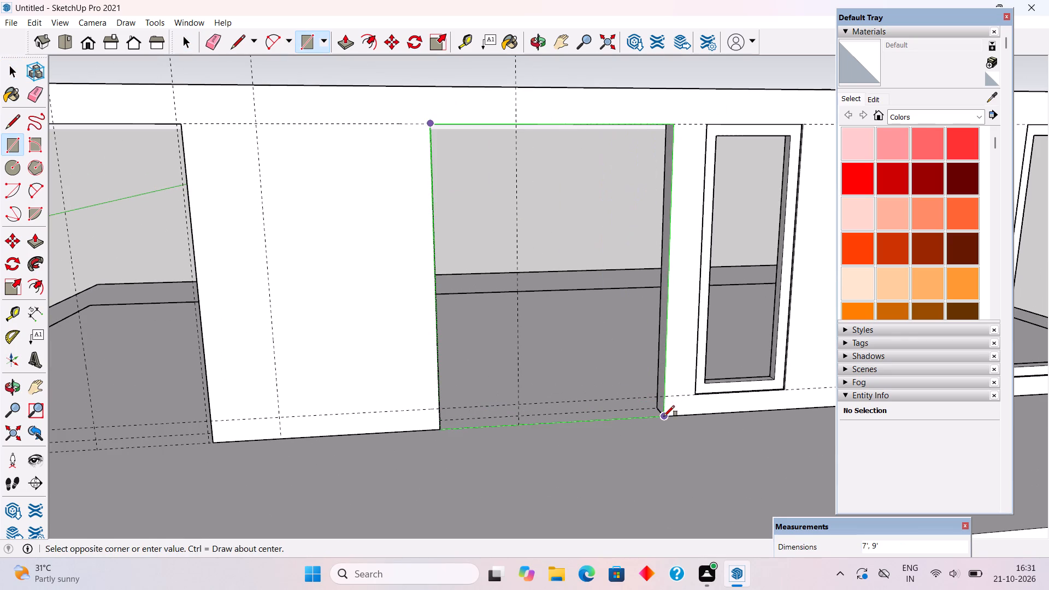
click(664, 417)
Offset the middle opening rectangle's outline 4" inward and delete the inner face to leave the frame border.
key(f)
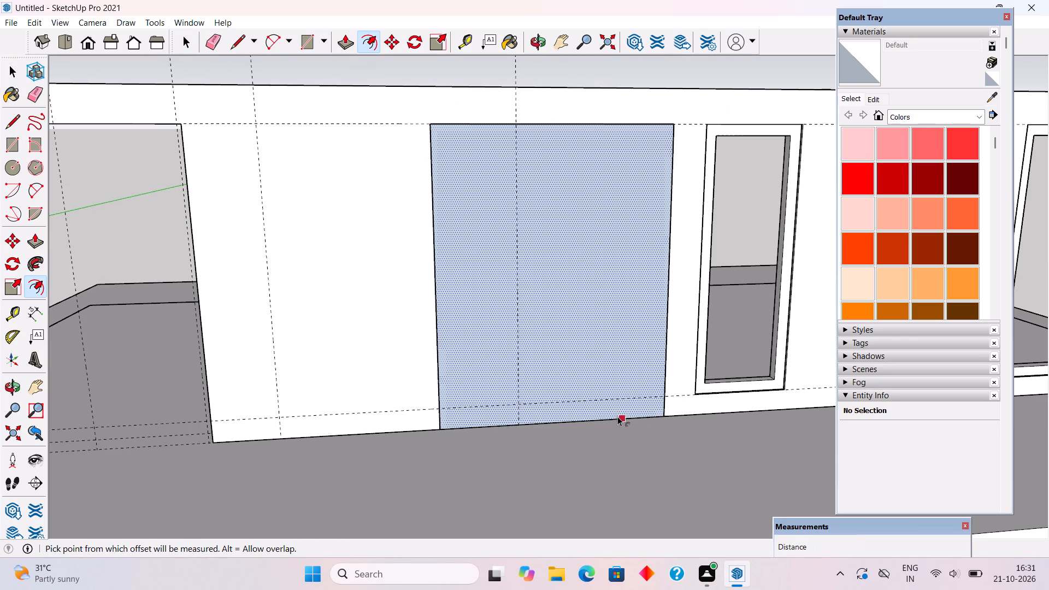
click(617, 416)
text(4")
key(Return)
key(space)
click(605, 362)
key(Delete)
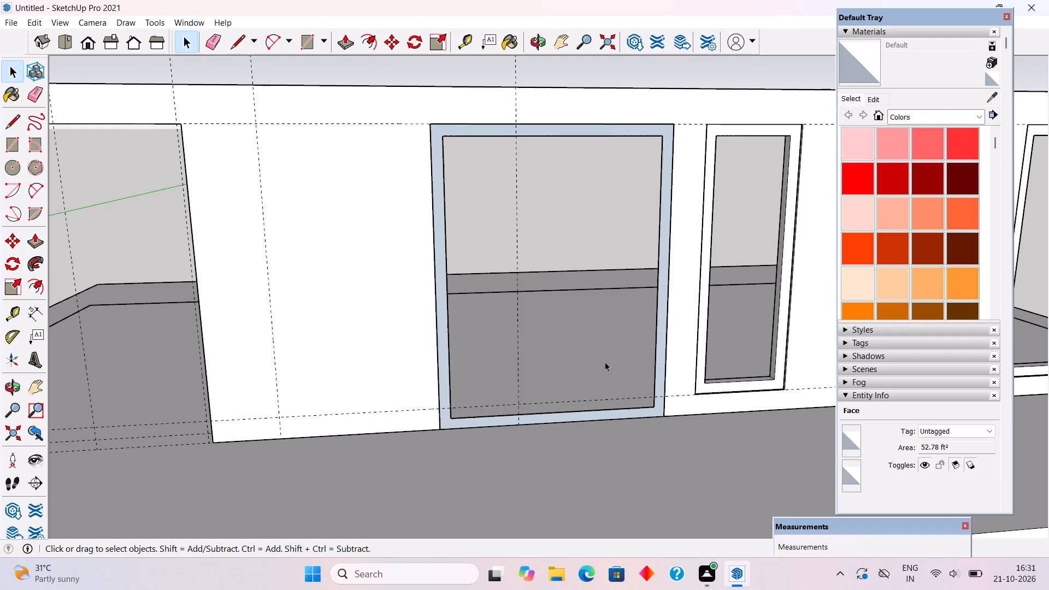
Push/Pull the middle opening's frame face outward 4" and make the whole frame a group.
key(p)
click(661, 406)
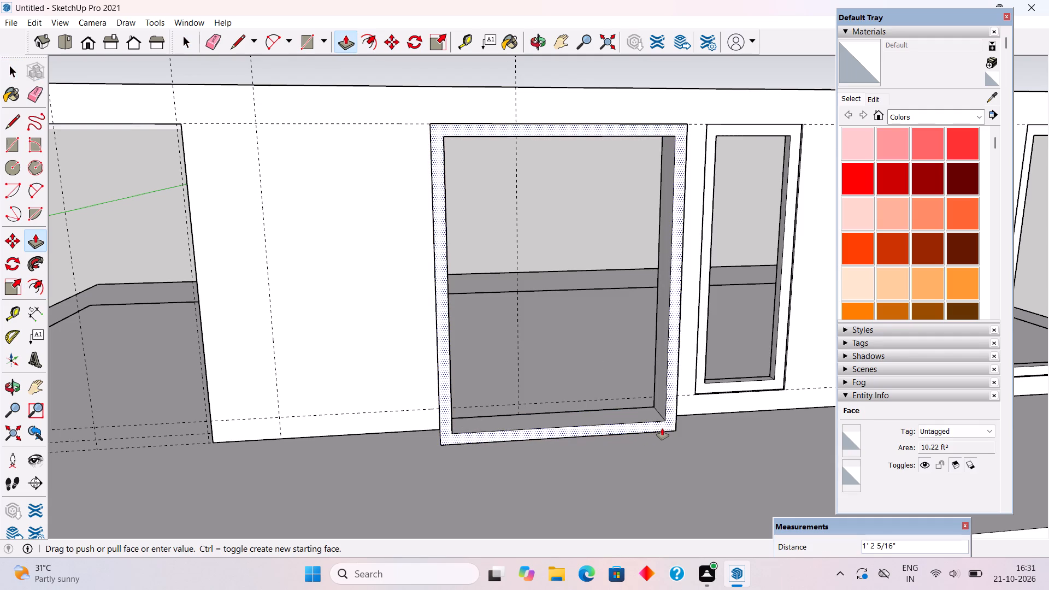
text(4")
key(Return)
key(space)
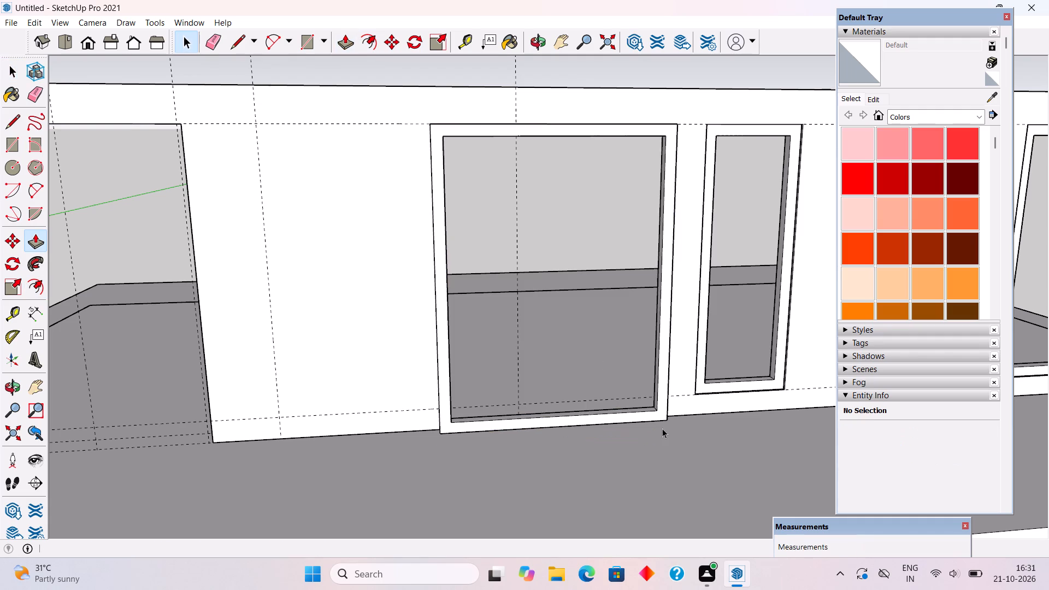
triple_click(659, 410)
right_click(659, 410)
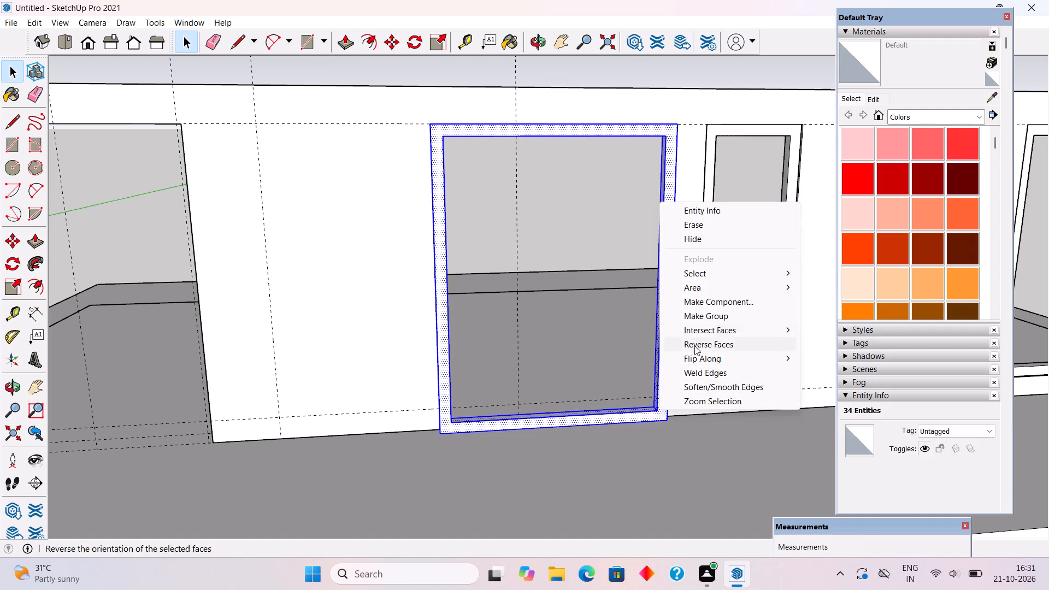
click(703, 312)
Move the middle frame group 4" back to the wall face, plus another 1" into the opening.
scroll(613, 431, up, 6)
scroll(667, 449, up, 2)
key(m)
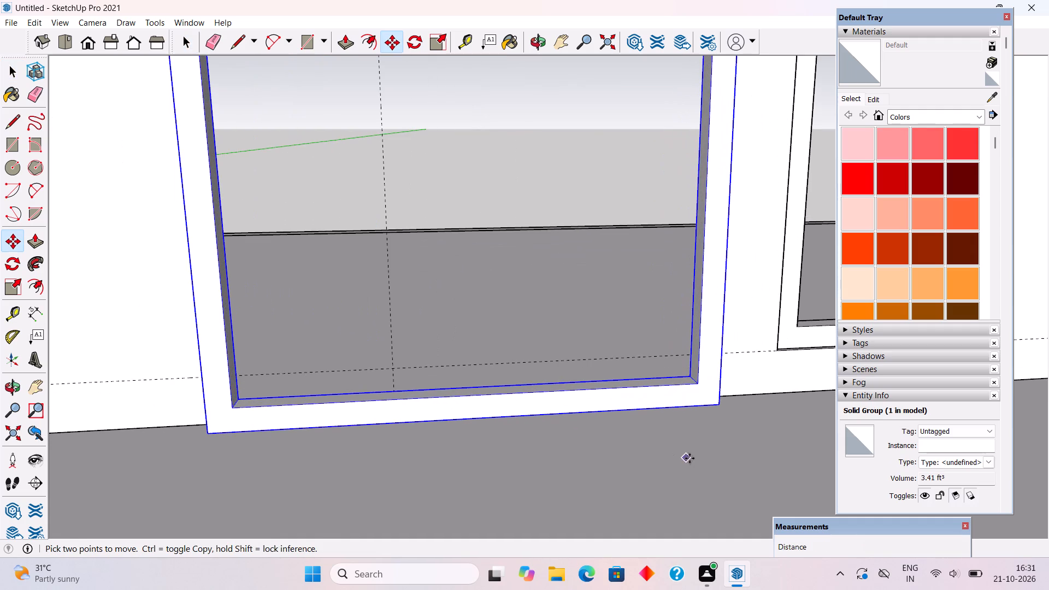
click(721, 407)
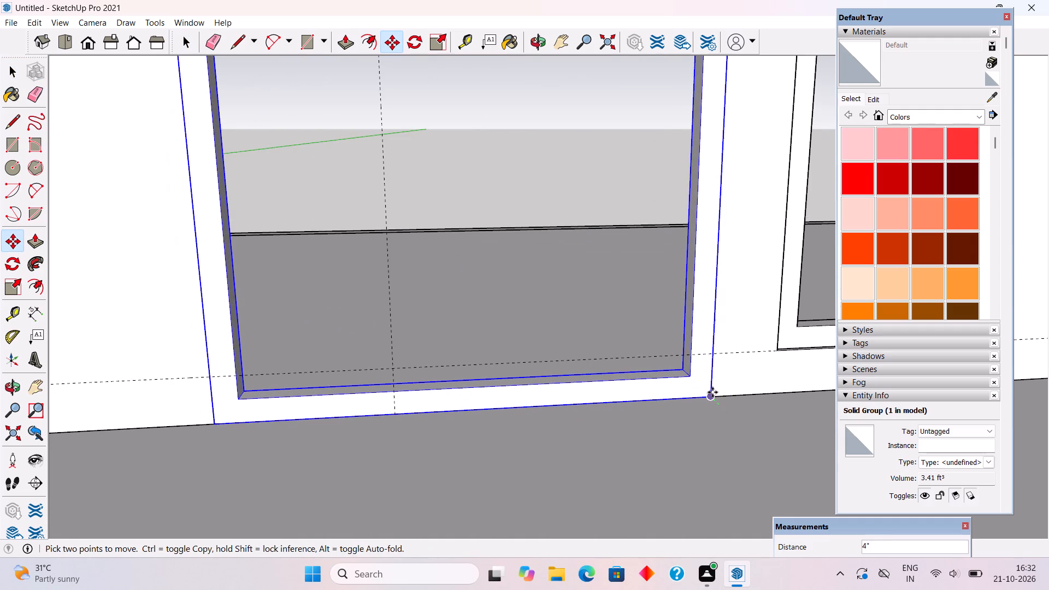
click(712, 392)
scroll(708, 408, up, 2)
middle_drag(616, 381, 686, 483)
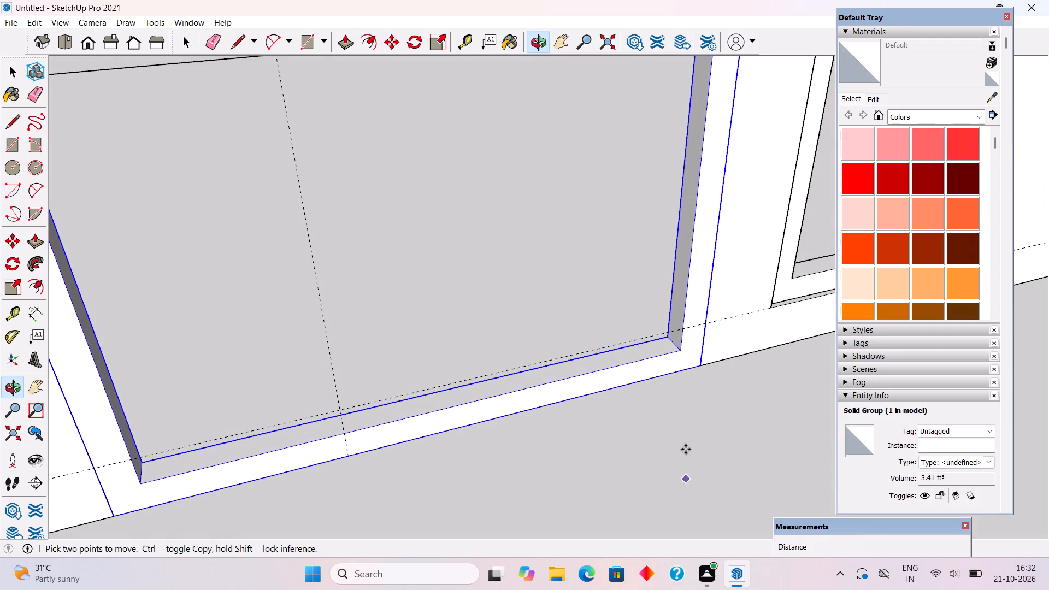
scroll(704, 364, up, 9)
click(703, 369)
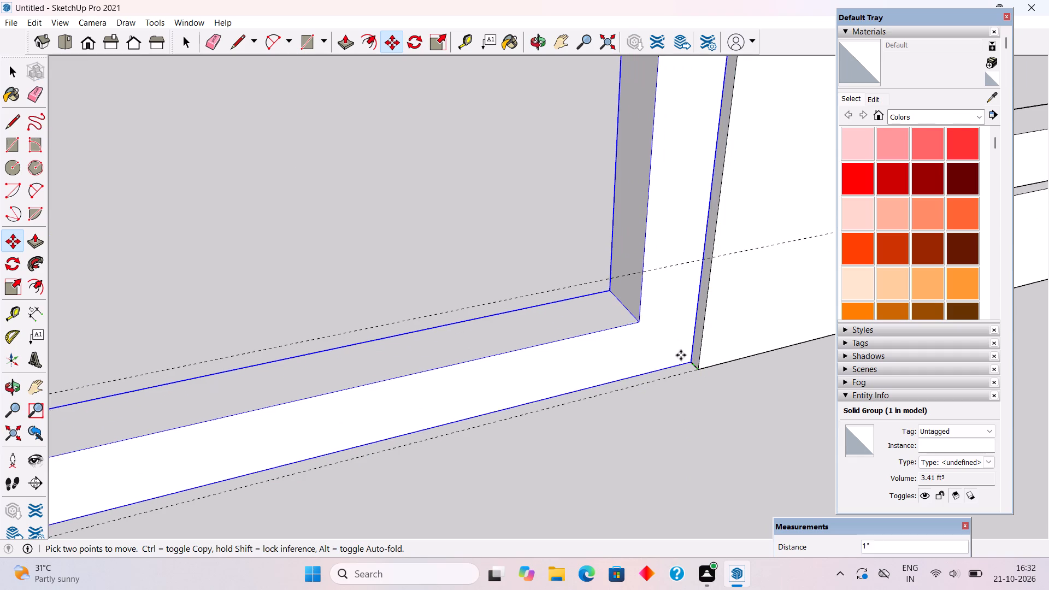
text(1")
key(Return)
key(space)
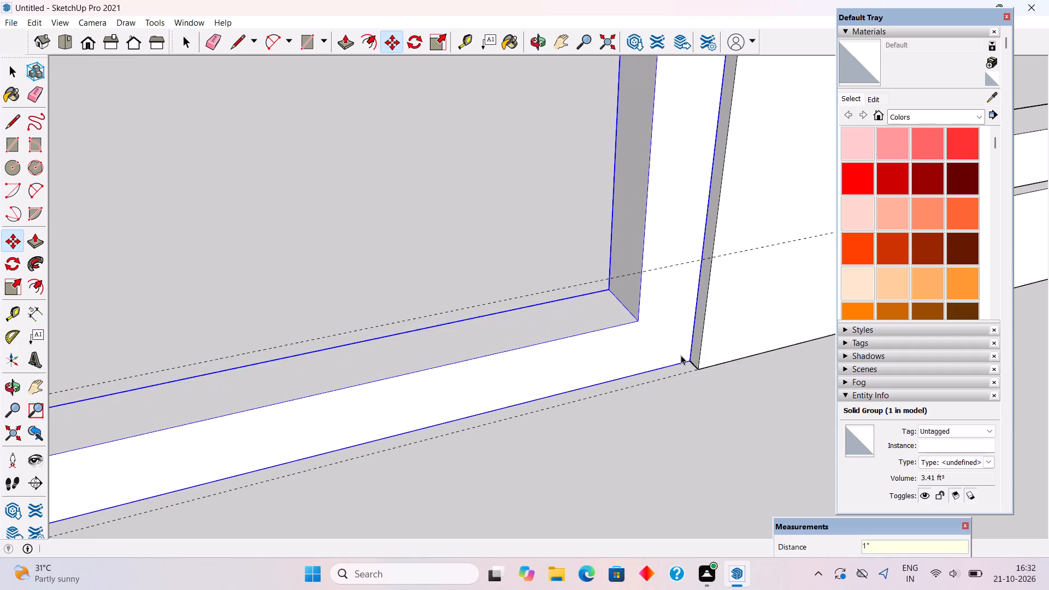
scroll(681, 355, down, 20)
scroll(681, 355, down, 4)
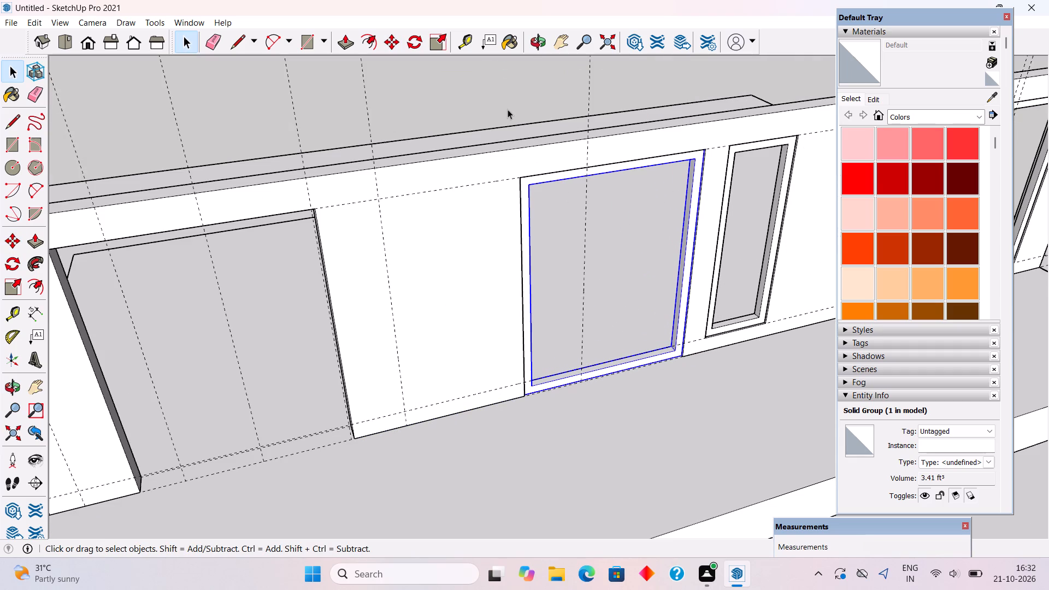
click(502, 97)
Draw a rectangle of about 7' by 9' corner to corner across the remaining unframed opening near the wall's end.
middle_drag(593, 412, 555, 267)
scroll(554, 266, down, 3)
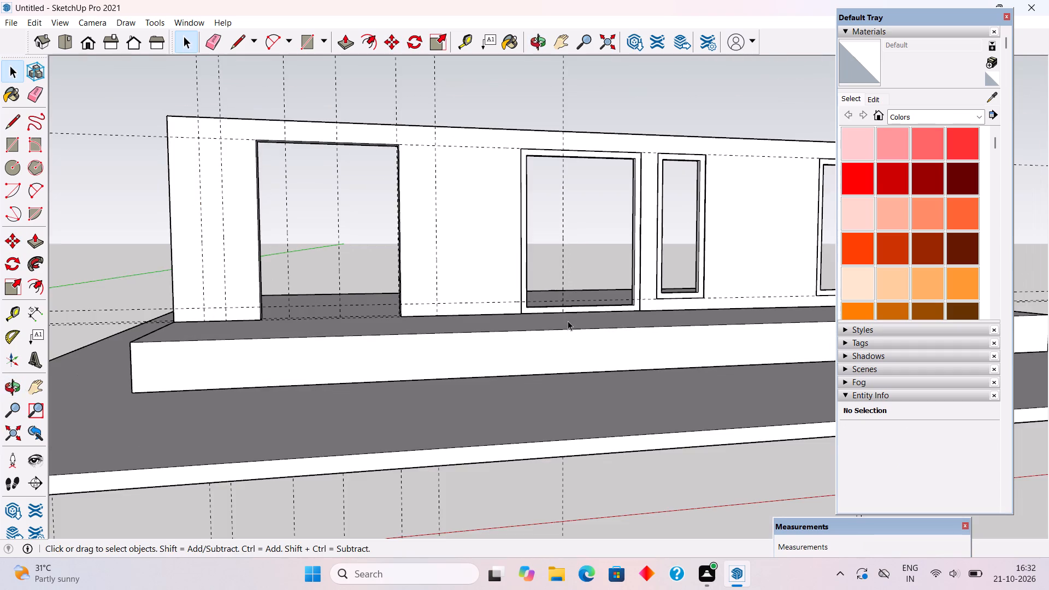
middle_drag(568, 322, 646, 391)
key(r)
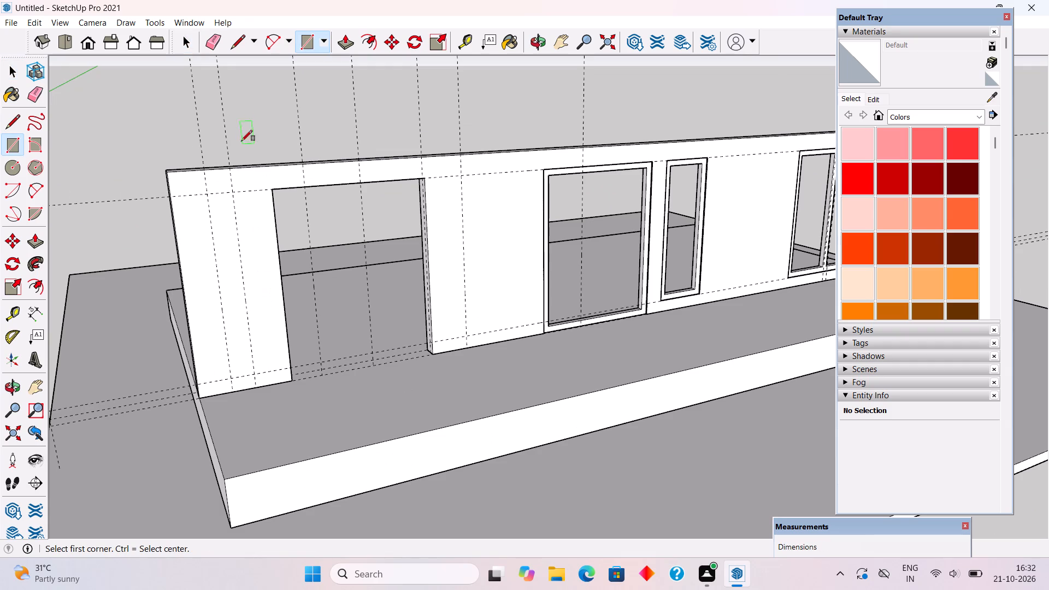
click(277, 190)
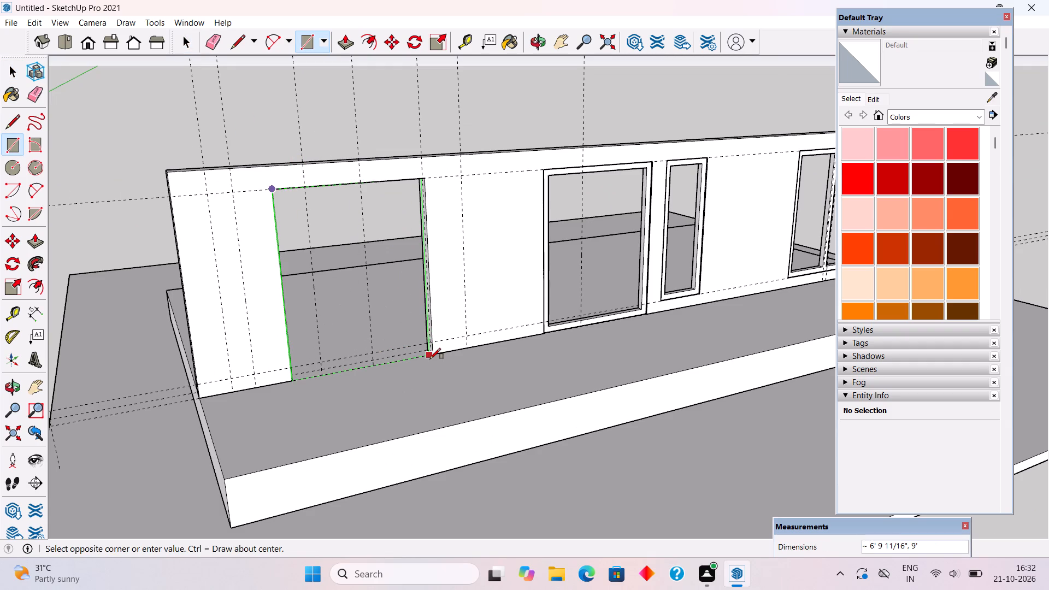
click(435, 358)
Offset the end opening rectangle's outline 4" inward and delete the inner face to leave the frame border.
key(f)
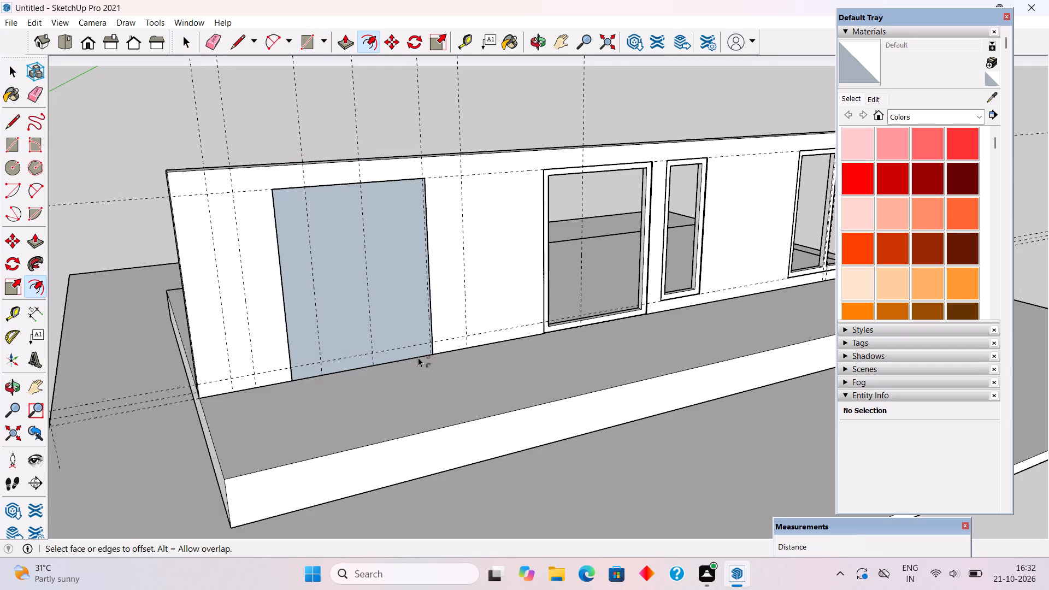
click(404, 355)
text(4")
key(Return)
key(space)
click(396, 329)
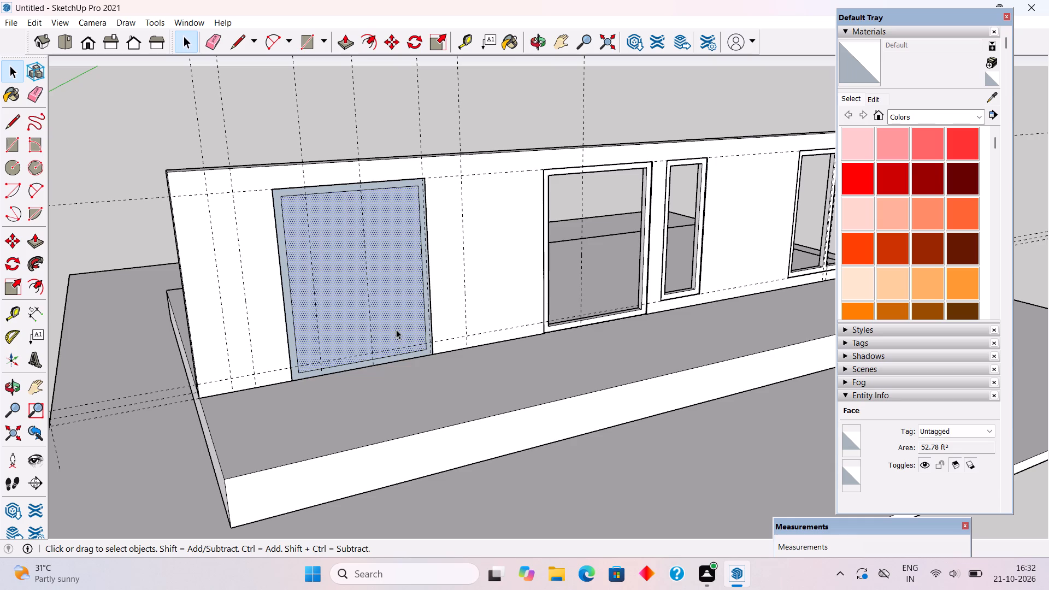
key(Delete)
Push/Pull the end opening's frame face outward 4" and make the whole frame a group.
key(p)
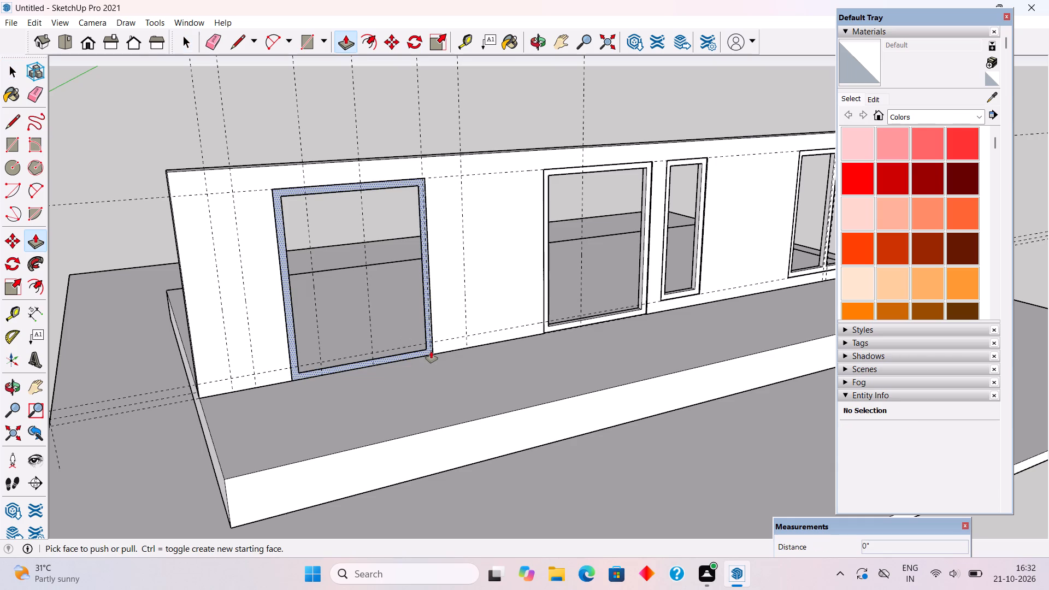
click(431, 351)
text(4")
key(Return)
key(space)
triple_click(431, 349)
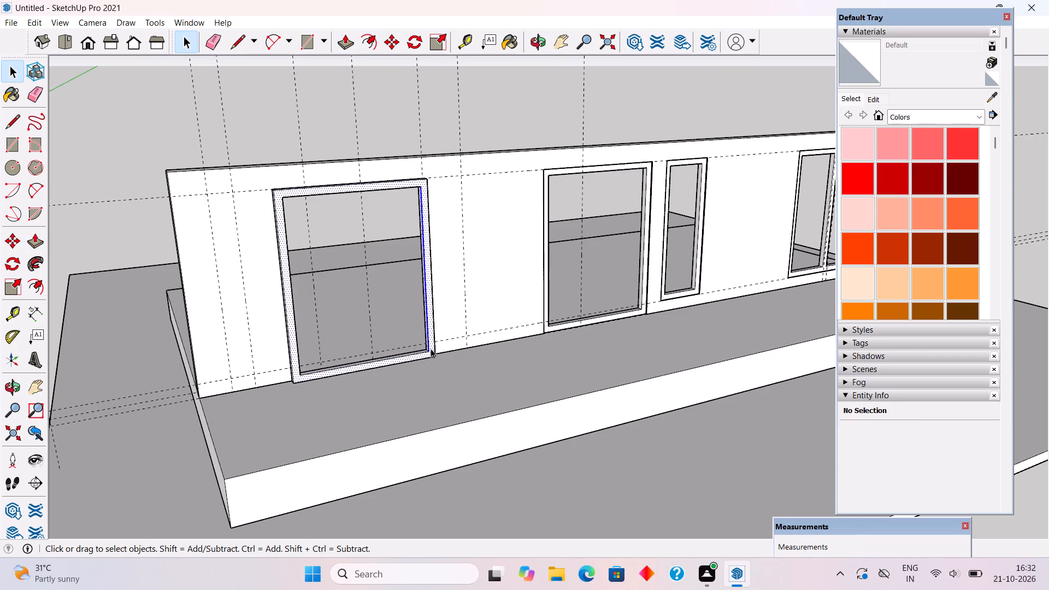
right_click(431, 349)
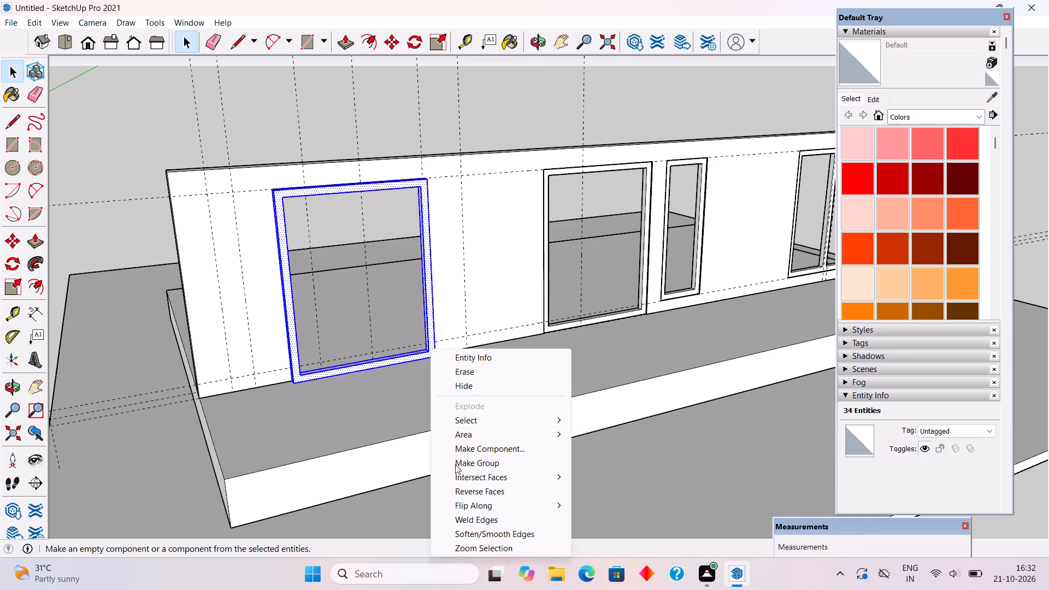
click(455, 464)
click(374, 98)
Move the end frame group 4" back to the wall face, plus another 1" into the opening.
scroll(410, 370, up, 4)
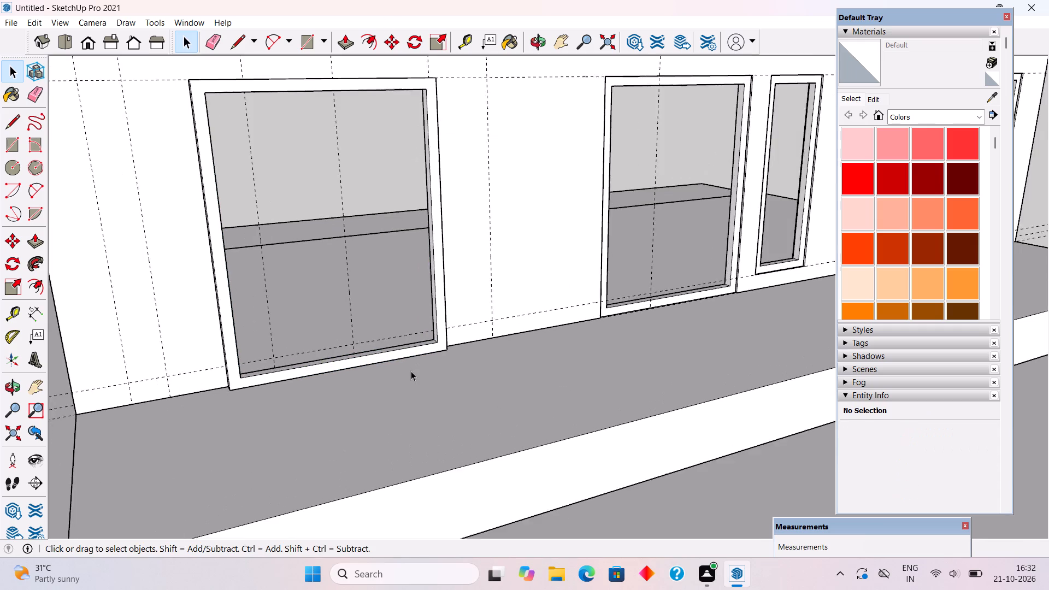
scroll(411, 371, up, 7)
key(m)
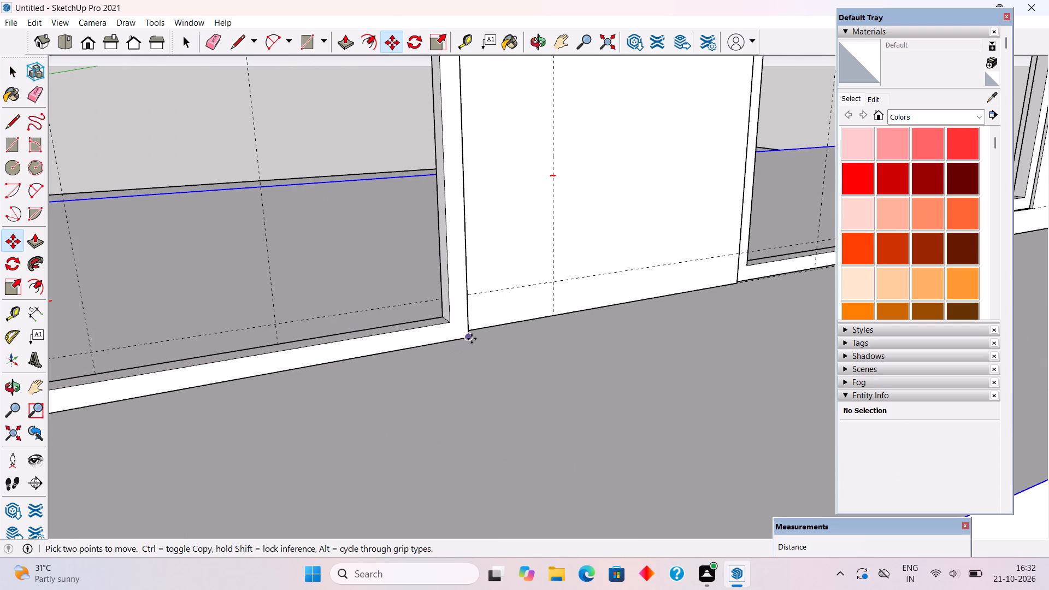
key(space)
click(469, 337)
key(m)
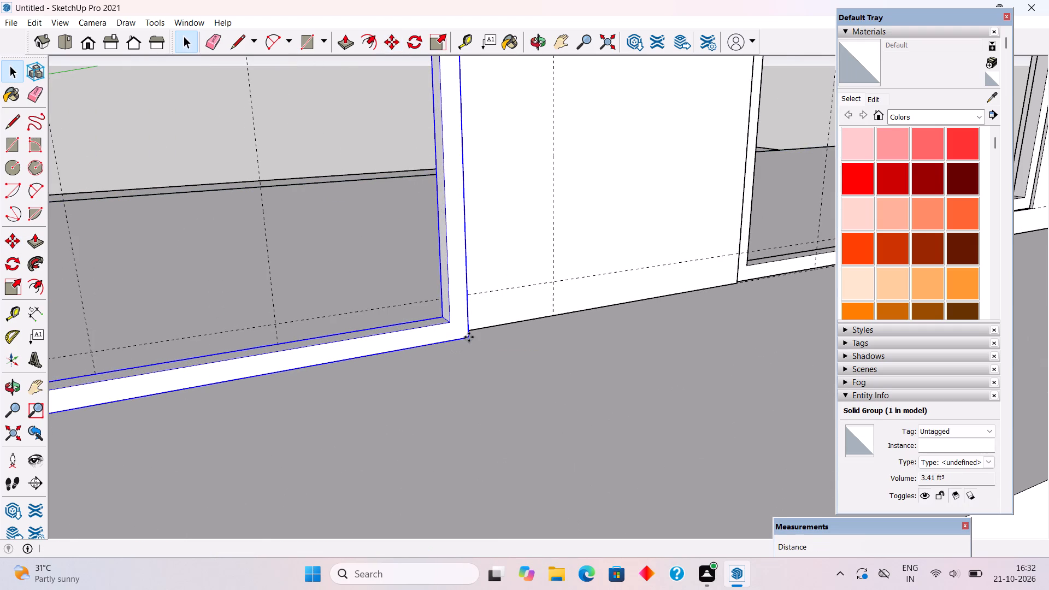
click(469, 337)
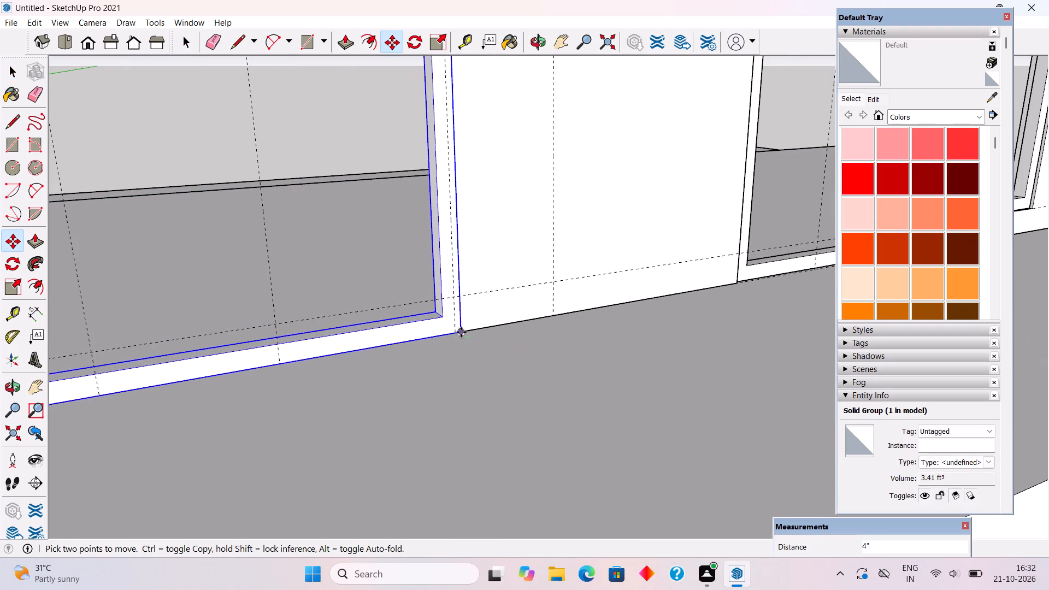
click(461, 331)
scroll(457, 328, up, 11)
click(467, 339)
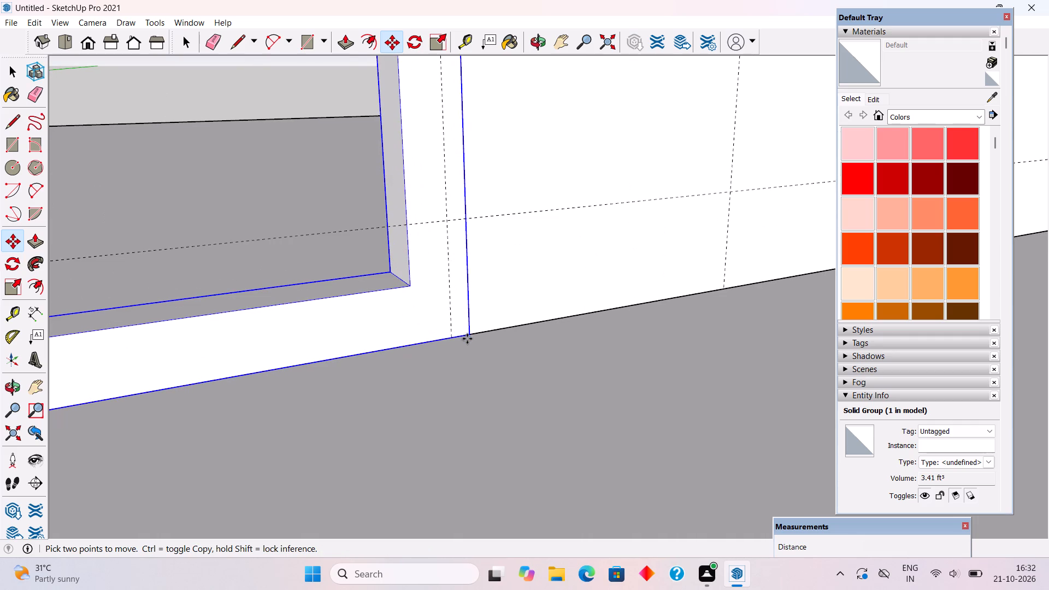
scroll(453, 331, up, 4)
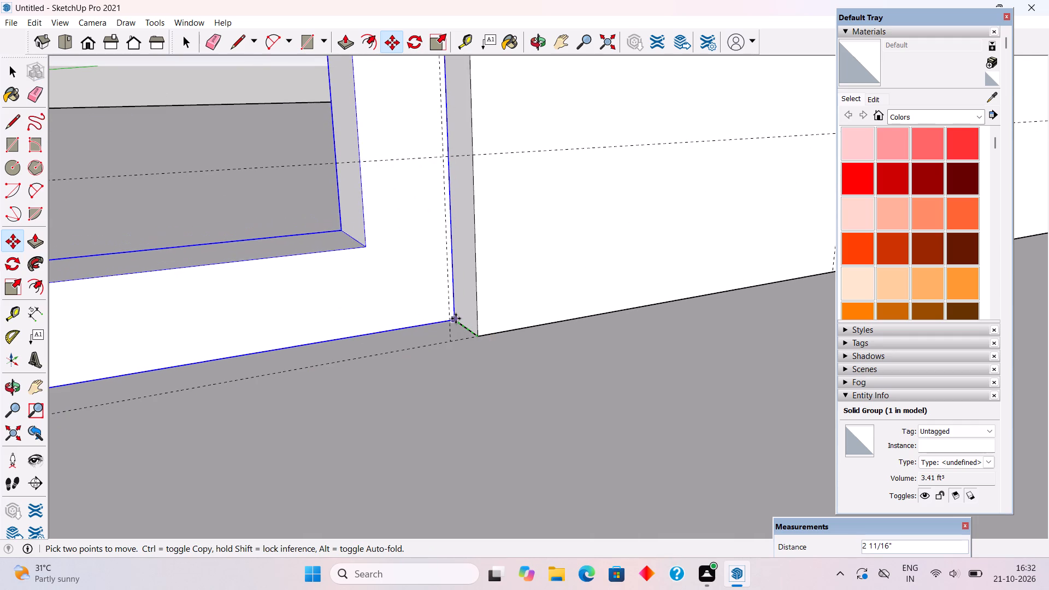
text(1")
key(Return)
key(space)
scroll(456, 318, down, 2)
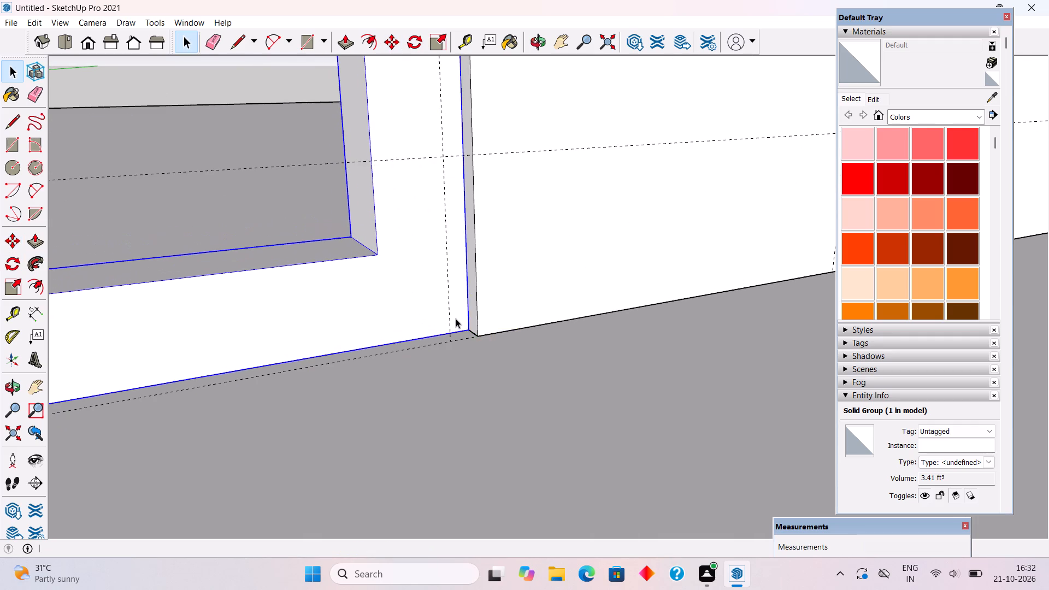
scroll(456, 318, down, 20)
scroll(456, 318, down, 2)
click(357, 115)
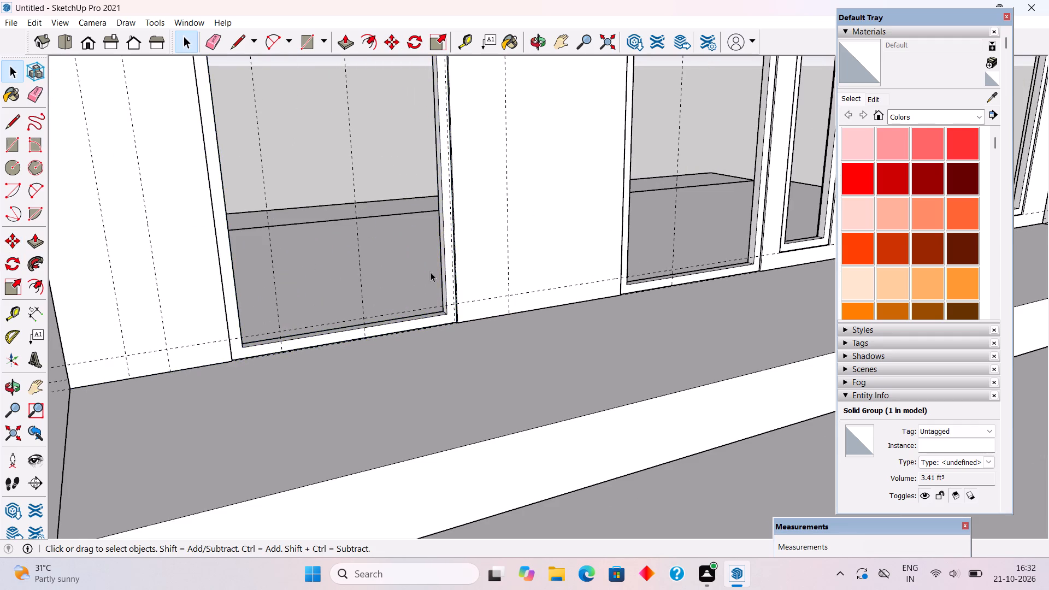
Delete all construction guides from the model.
scroll(431, 289, down, 10)
middle_drag(484, 340, 373, 322)
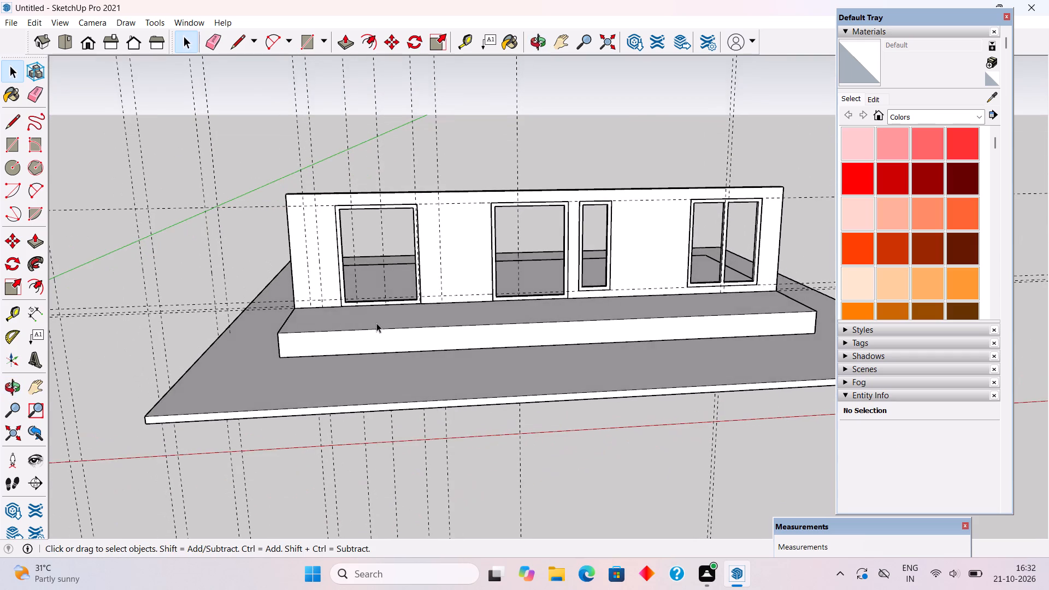
scroll(376, 323, down, 6)
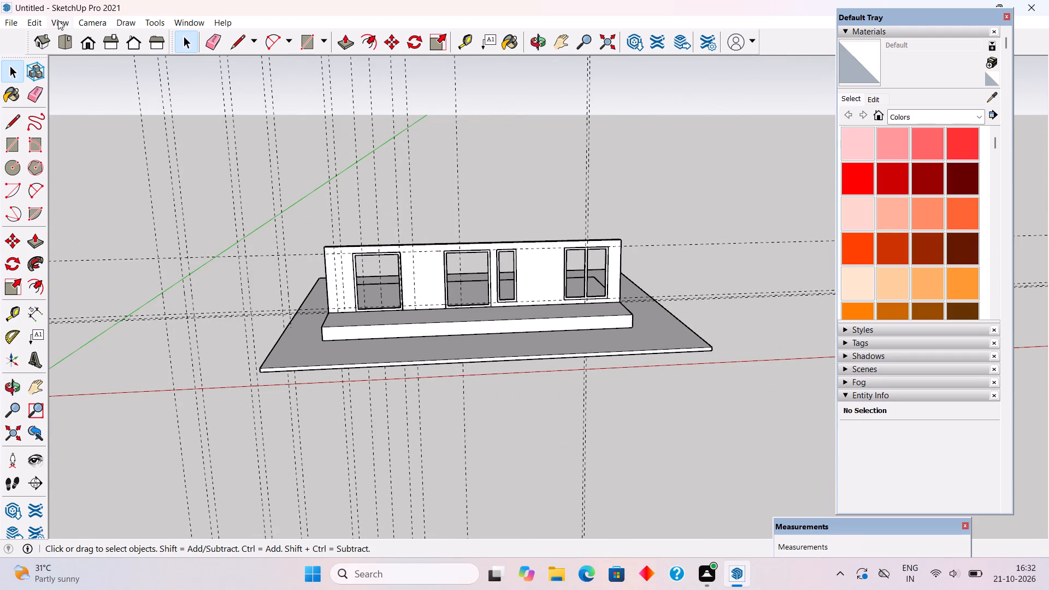
click(33, 23)
click(143, 149)
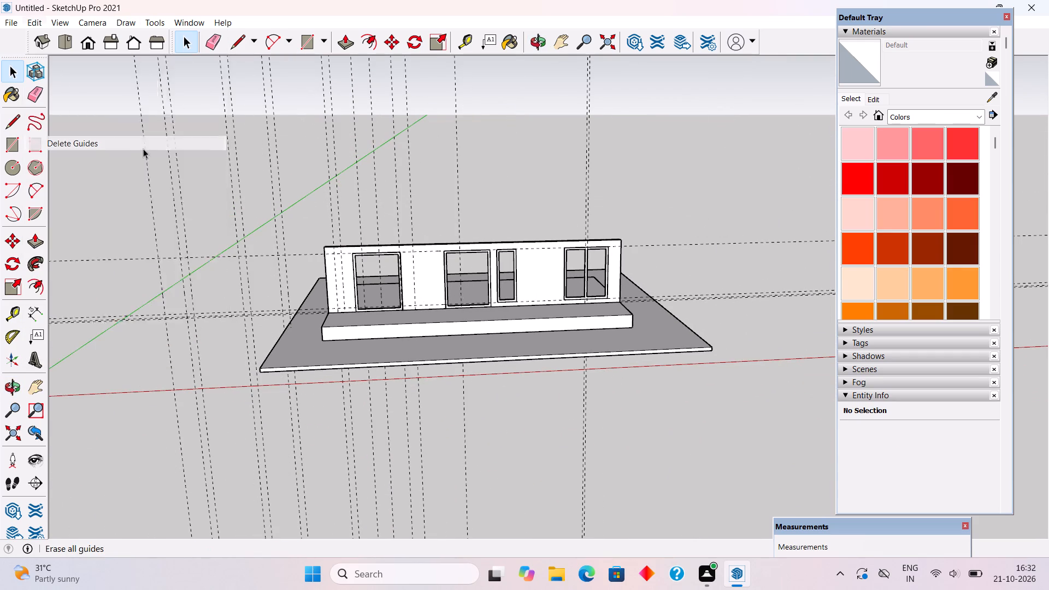
Inspect the front wall and its framed openings from several angles.
middle_drag(546, 343, 517, 365)
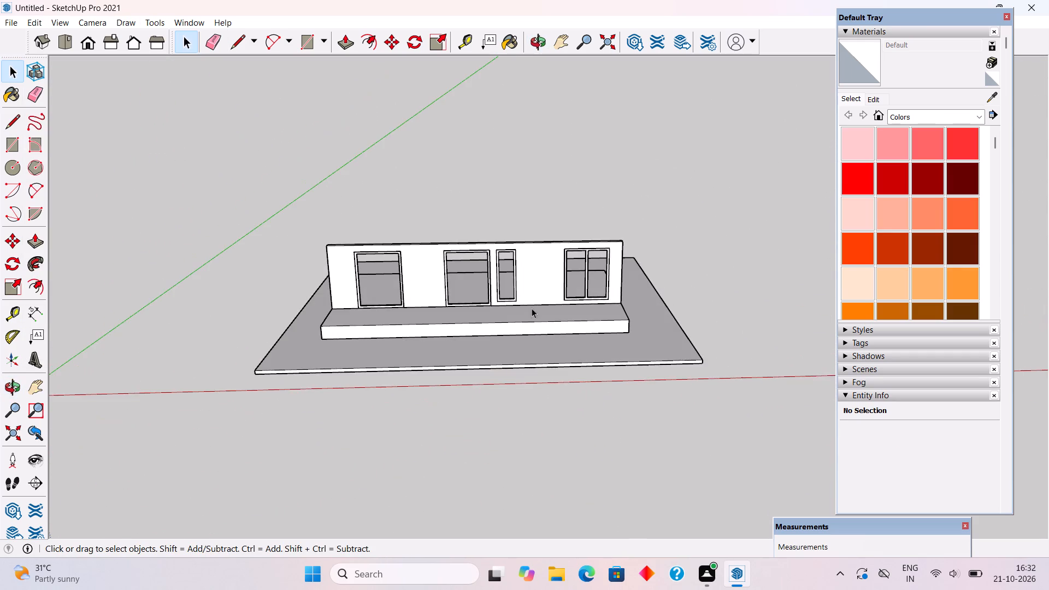
scroll(554, 283, up, 10)
middle_drag(569, 283, 632, 308)
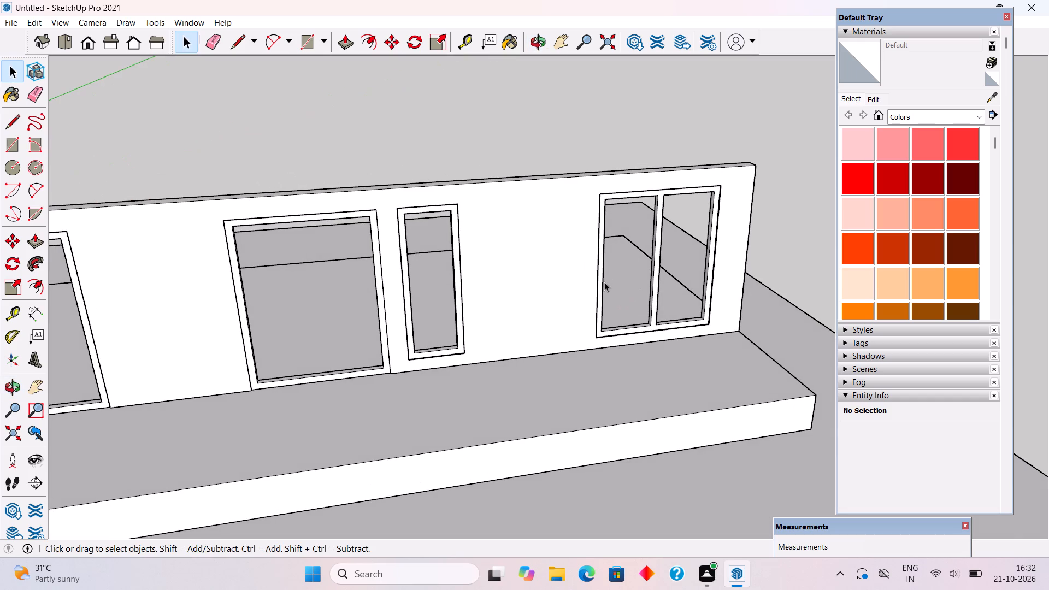
scroll(604, 282, down, 4)
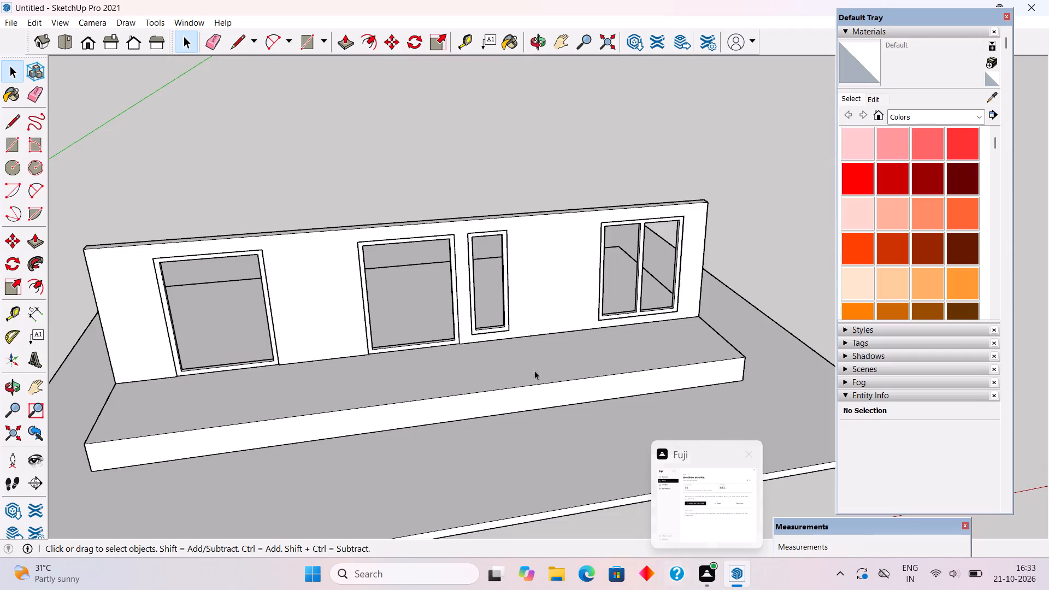
scroll(478, 306, down, 4)
middle_drag(444, 339, 347, 322)
scroll(331, 312, up, 1)
scroll(369, 385, up, 4)
middle_drag(439, 356, 474, 308)
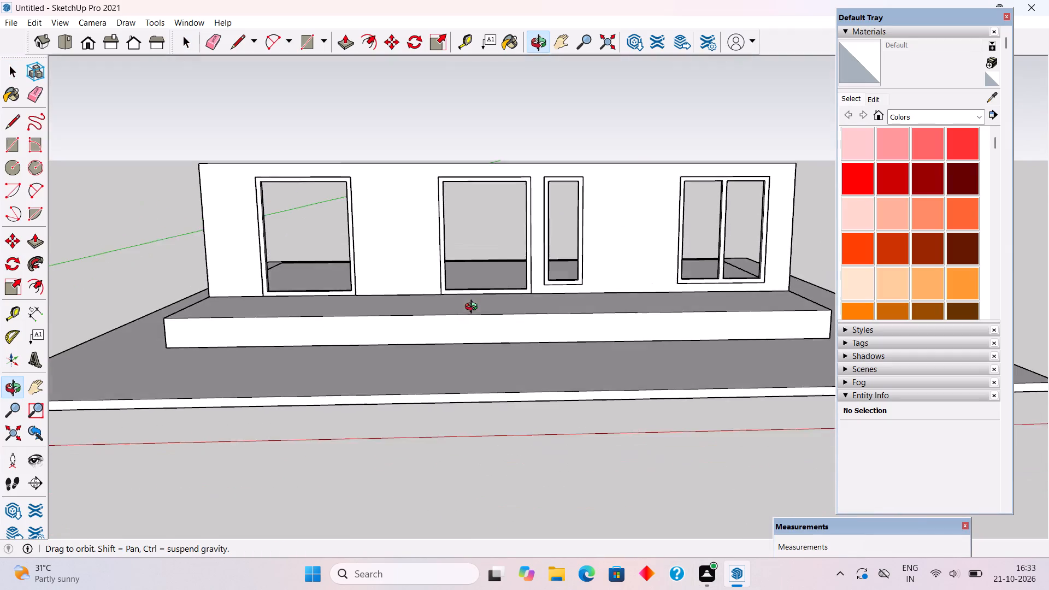
middle_drag(474, 308, 568, 346)
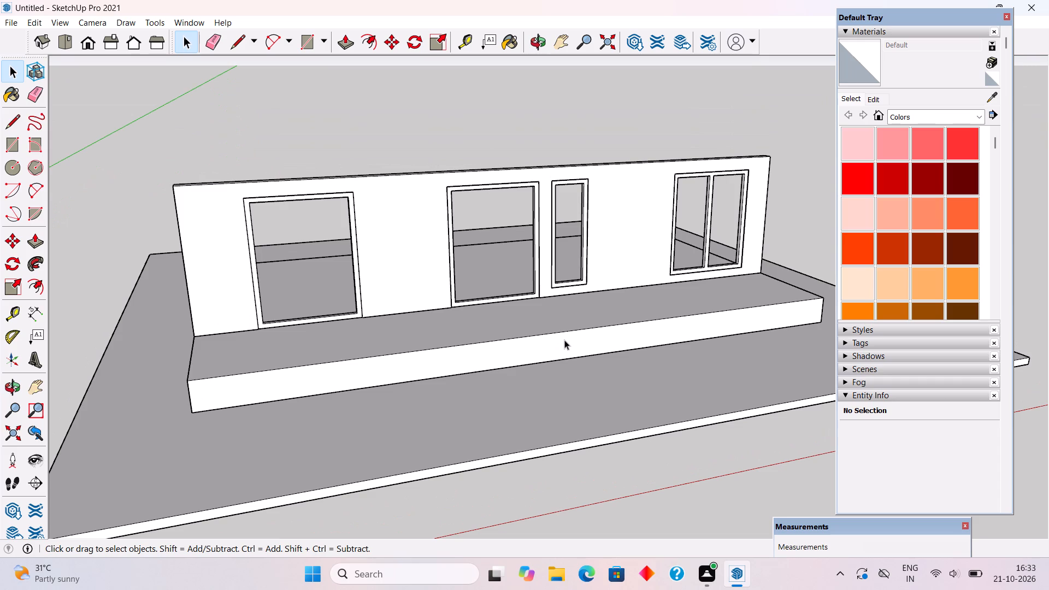
Place vertical guides on the solid wall between the narrow and double windows, each 2' from the adjacent window frame.
key(t)
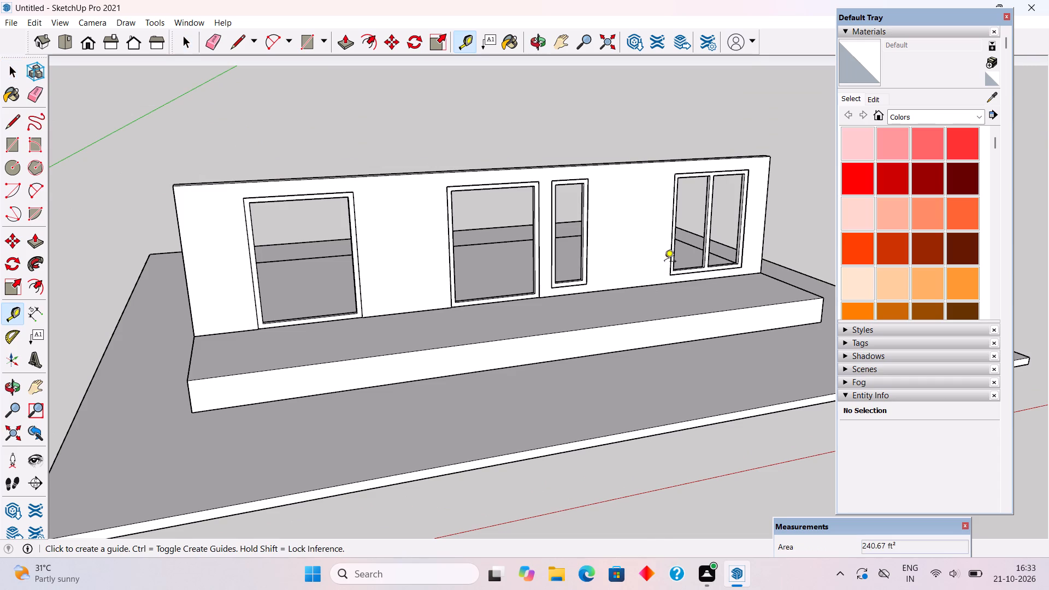
scroll(664, 262, up, 7)
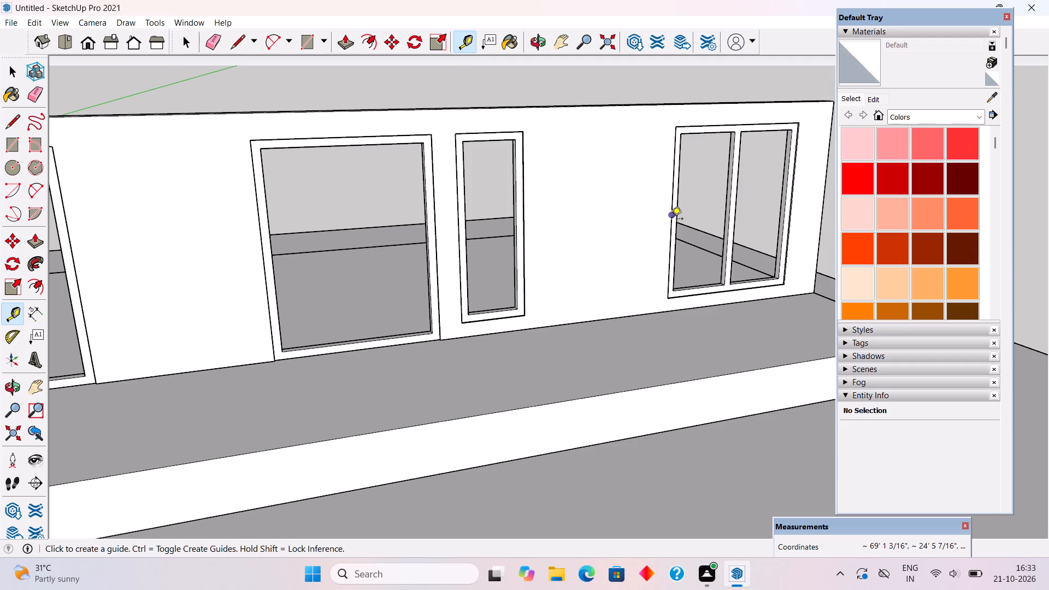
click(671, 220)
text(2')
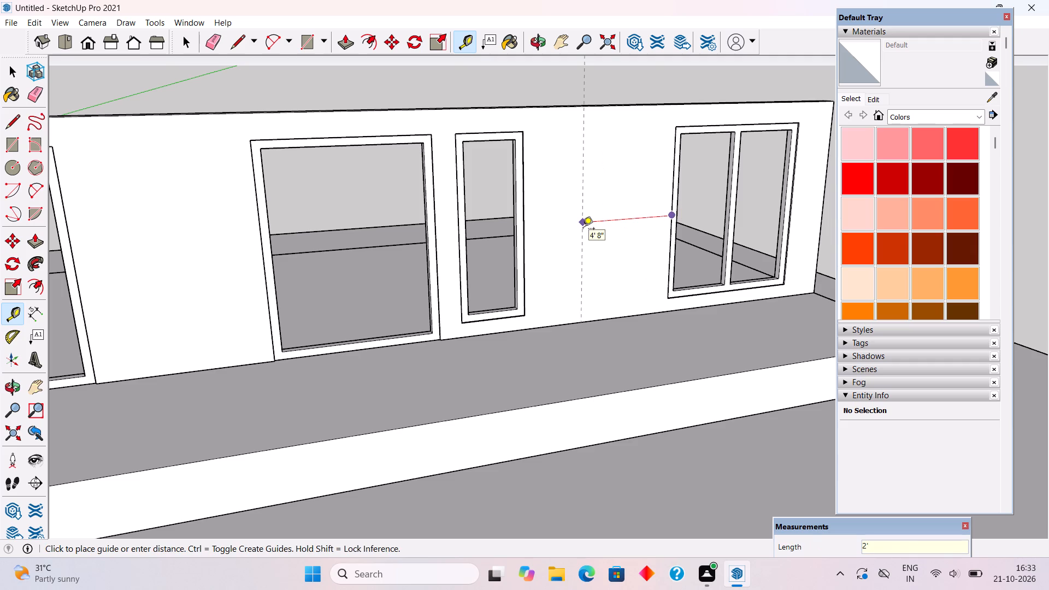
key(Return)
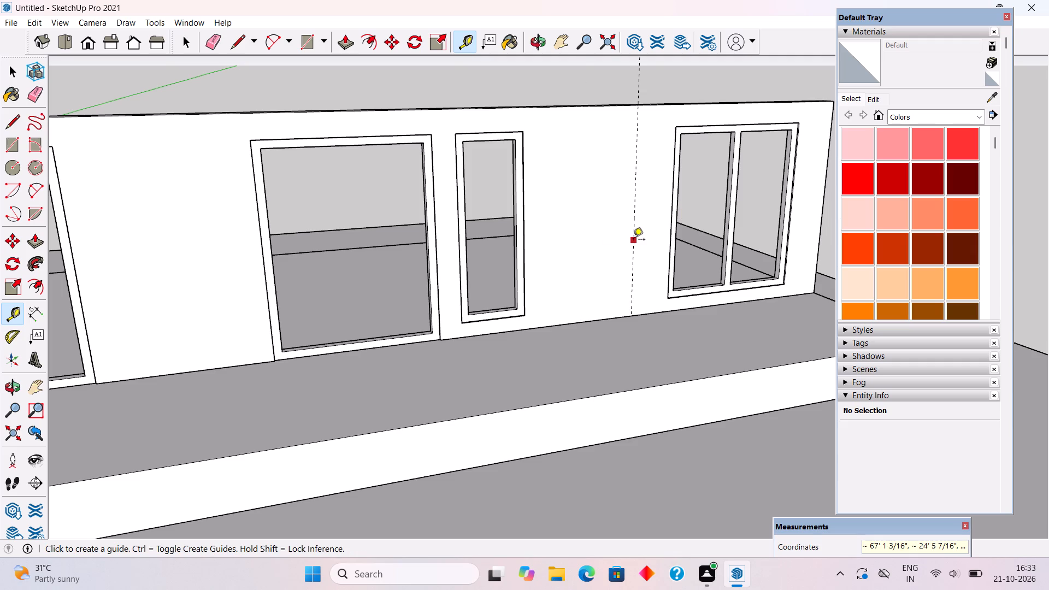
click(525, 268)
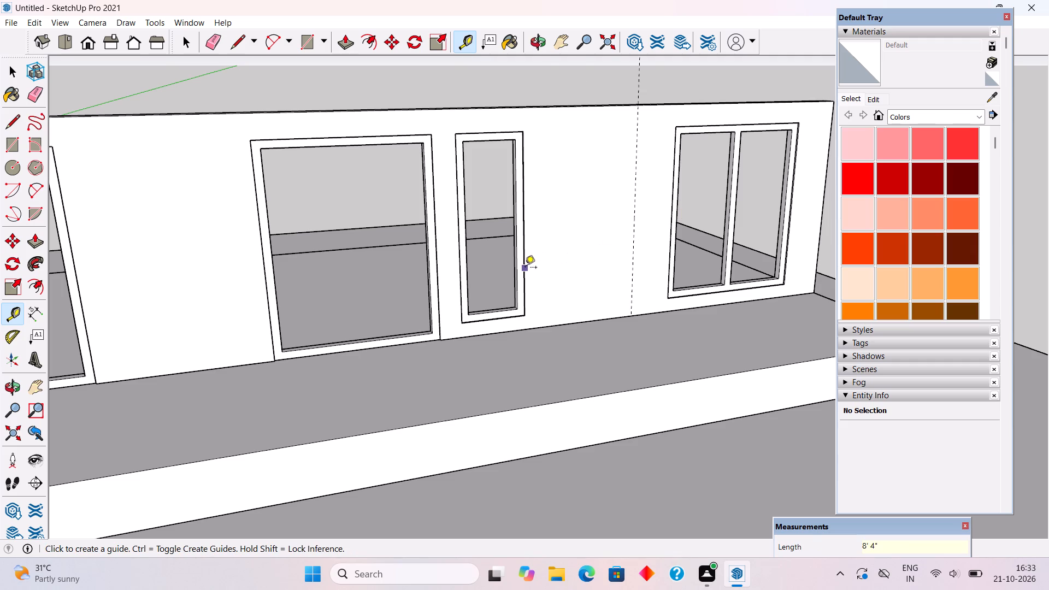
text(2')
key(Return)
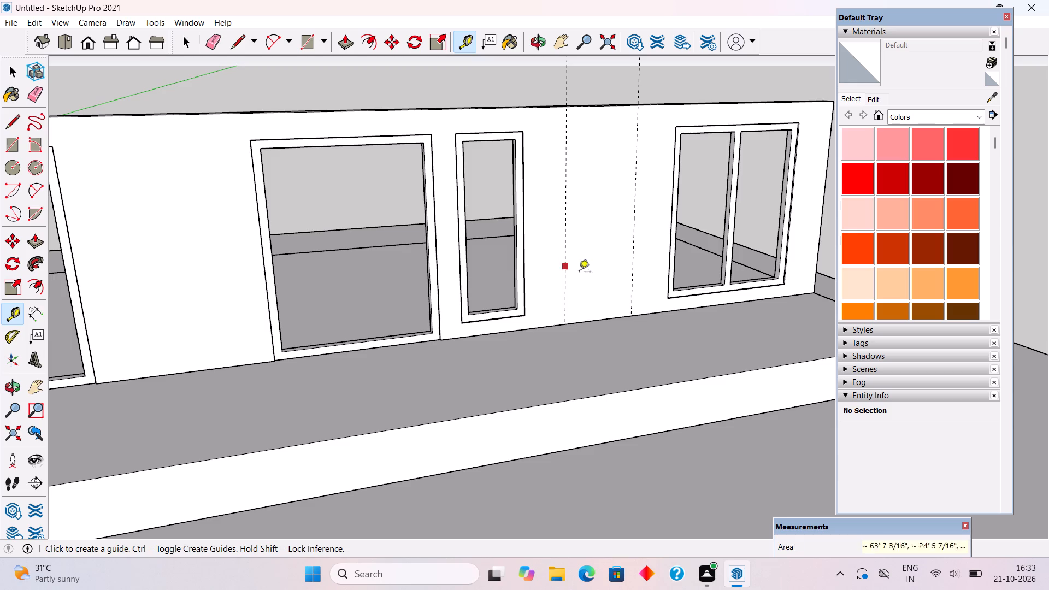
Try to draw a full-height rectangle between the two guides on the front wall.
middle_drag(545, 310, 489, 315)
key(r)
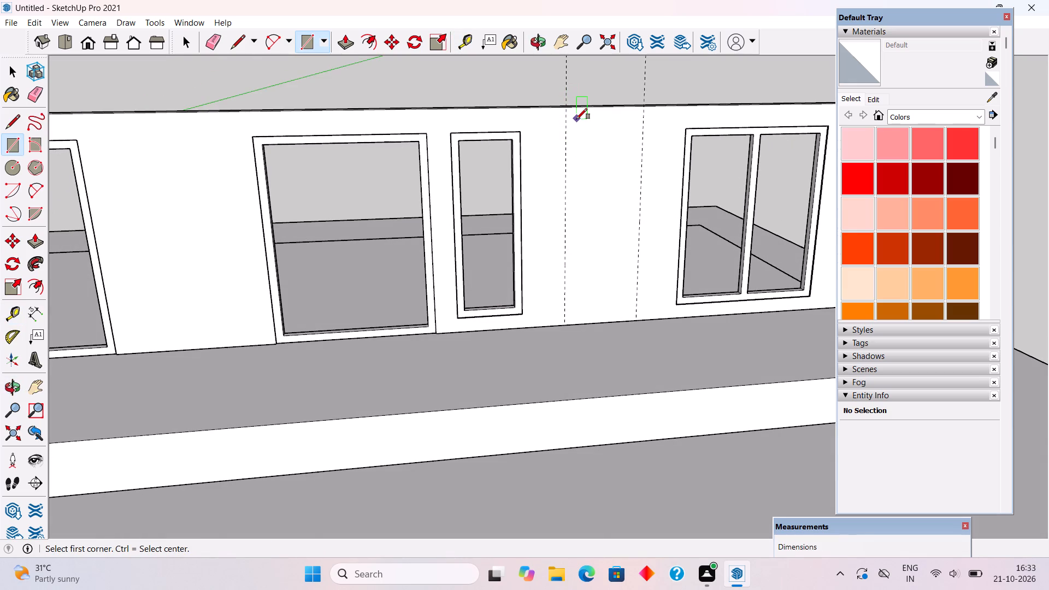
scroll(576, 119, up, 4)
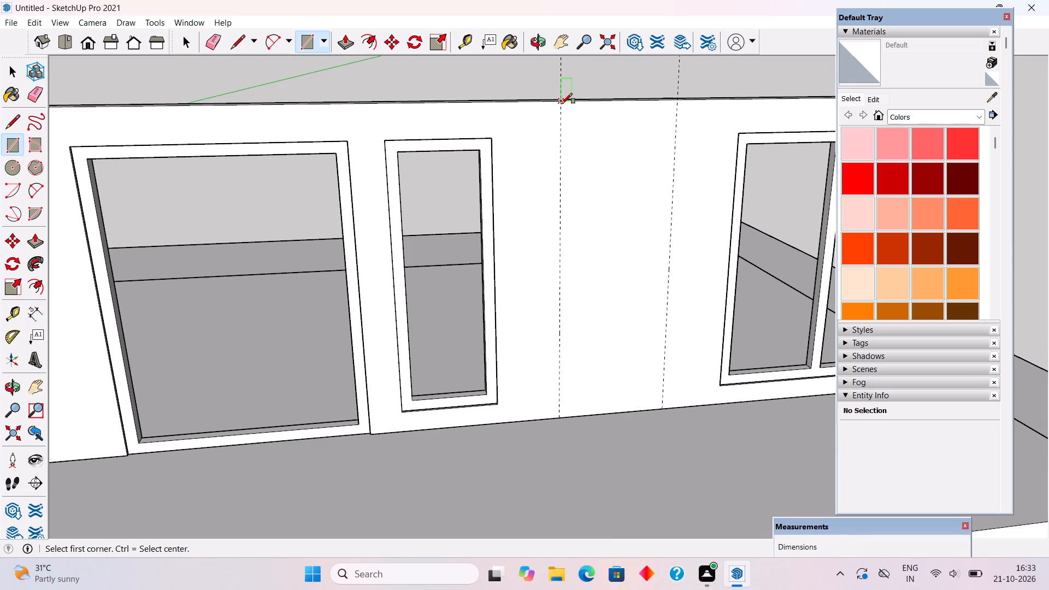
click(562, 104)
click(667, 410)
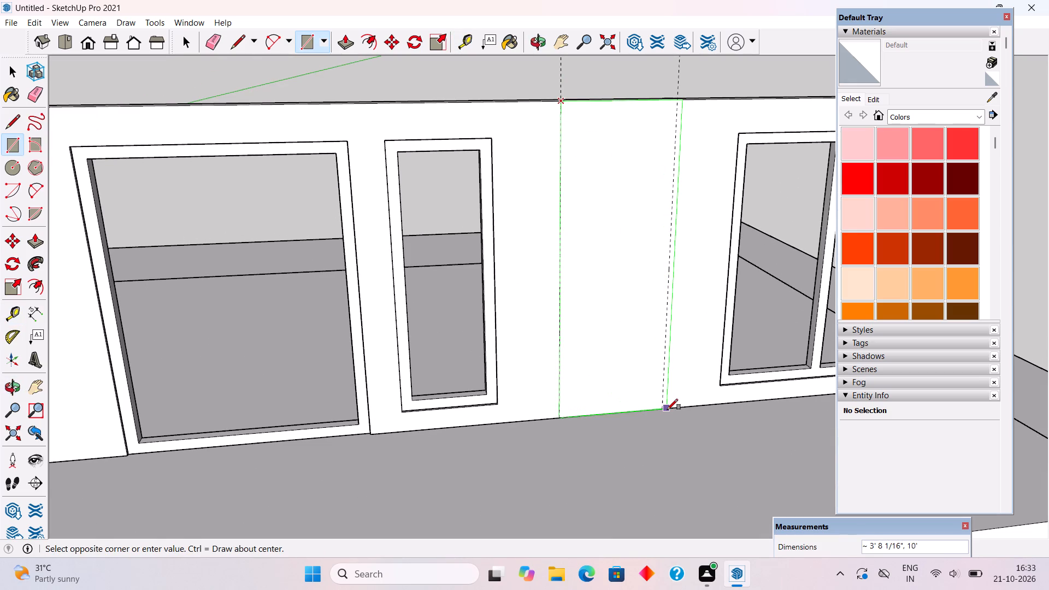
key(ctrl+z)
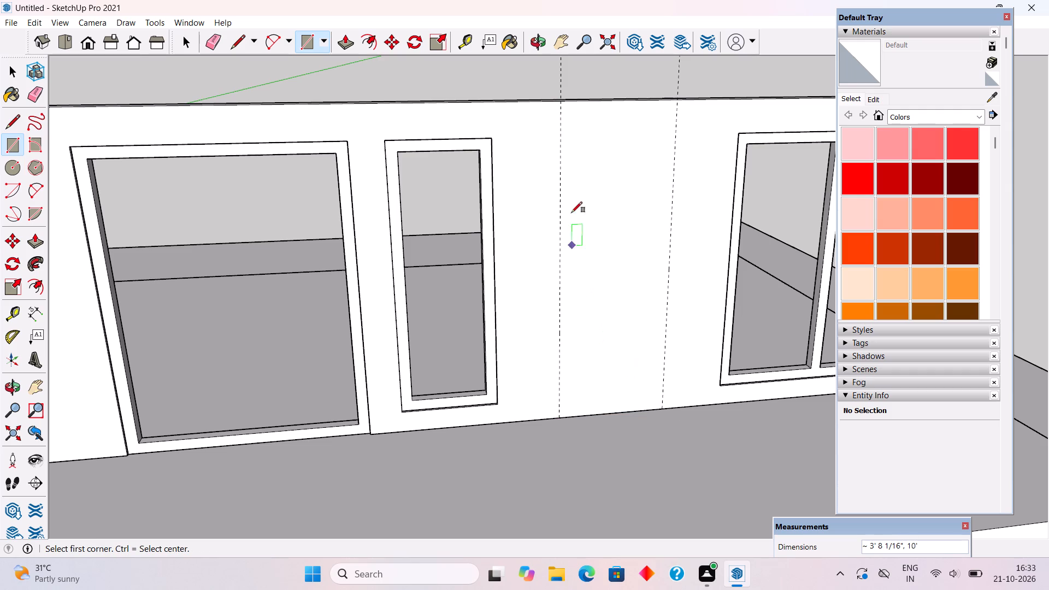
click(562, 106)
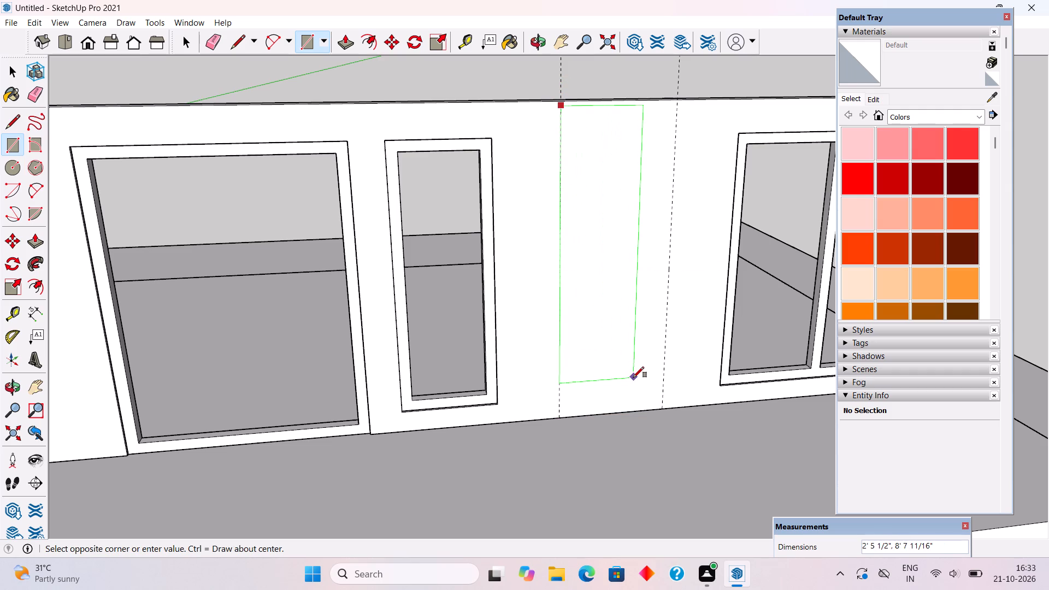
Draw a 3' 6" by 10' rectangle between the two guides, from the wall's top edge to its base.
key(r)
scroll(587, 155, up, 3)
scroll(564, 89, up, 1)
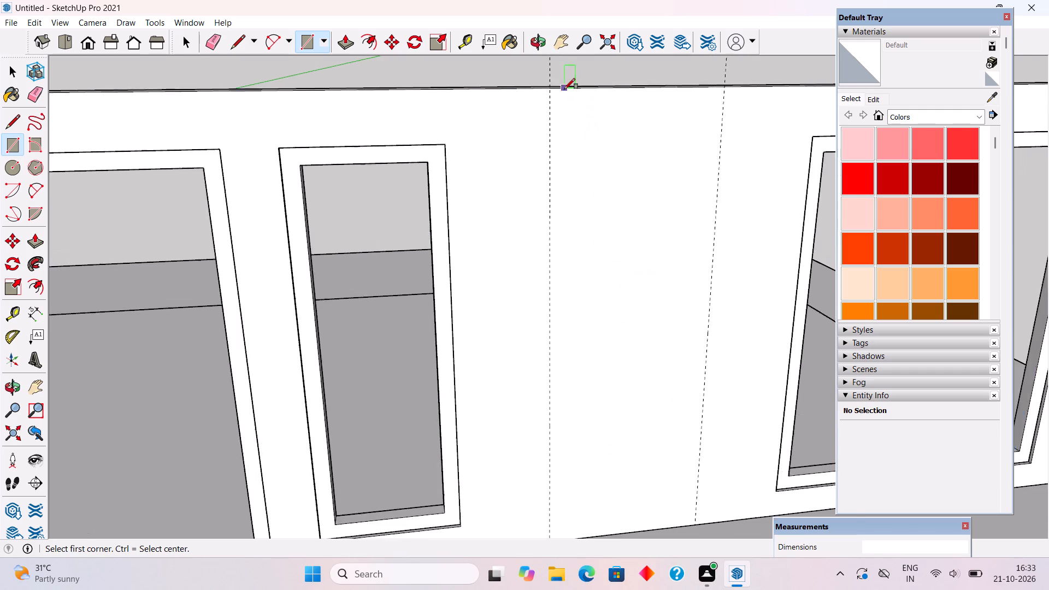
scroll(564, 89, up, 3)
click(550, 90)
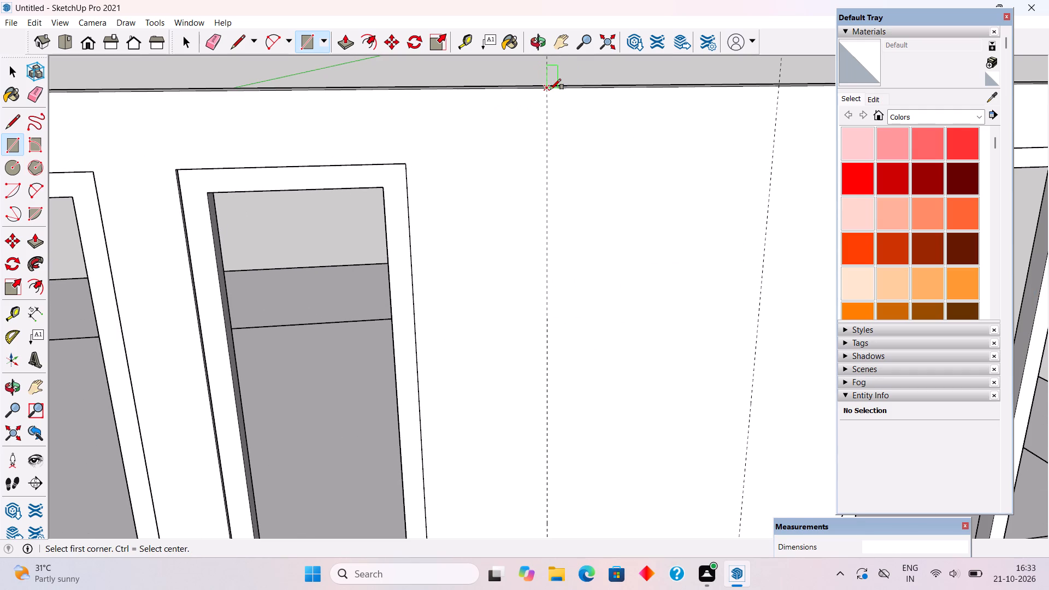
scroll(609, 298, down, 11)
scroll(679, 491, up, 3)
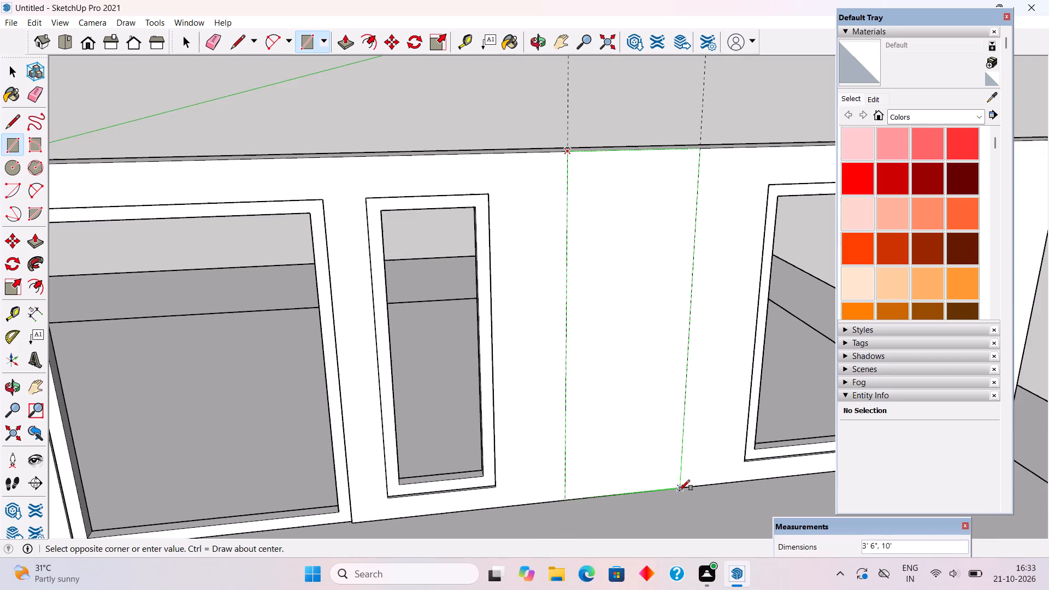
scroll(679, 491, up, 1)
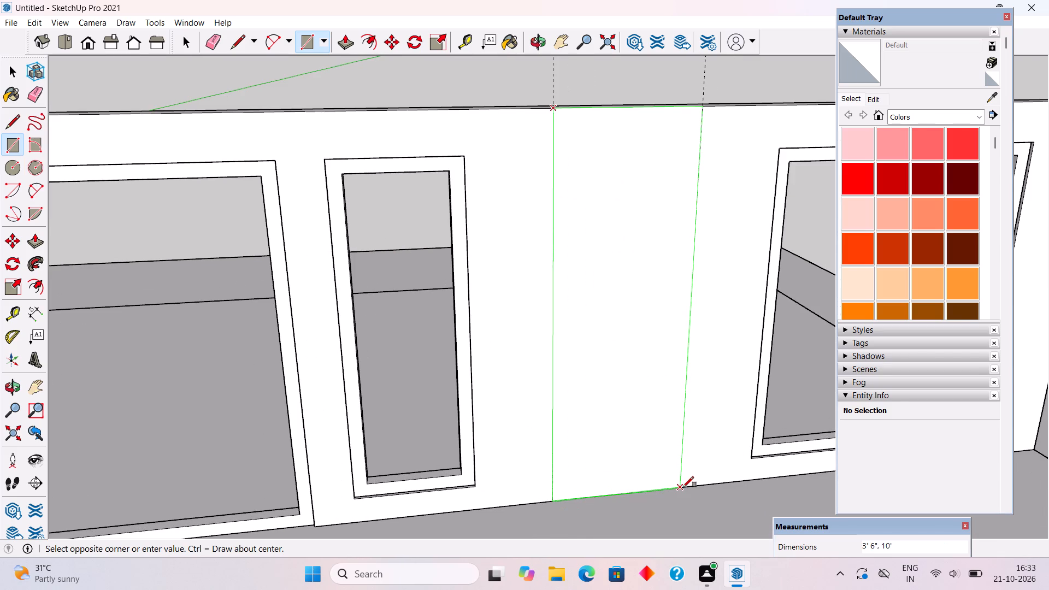
click(683, 487)
Push/Pull the rectangle 8' outward to the plinth's front edge and make the resulting block a group.
key(p)
click(631, 455)
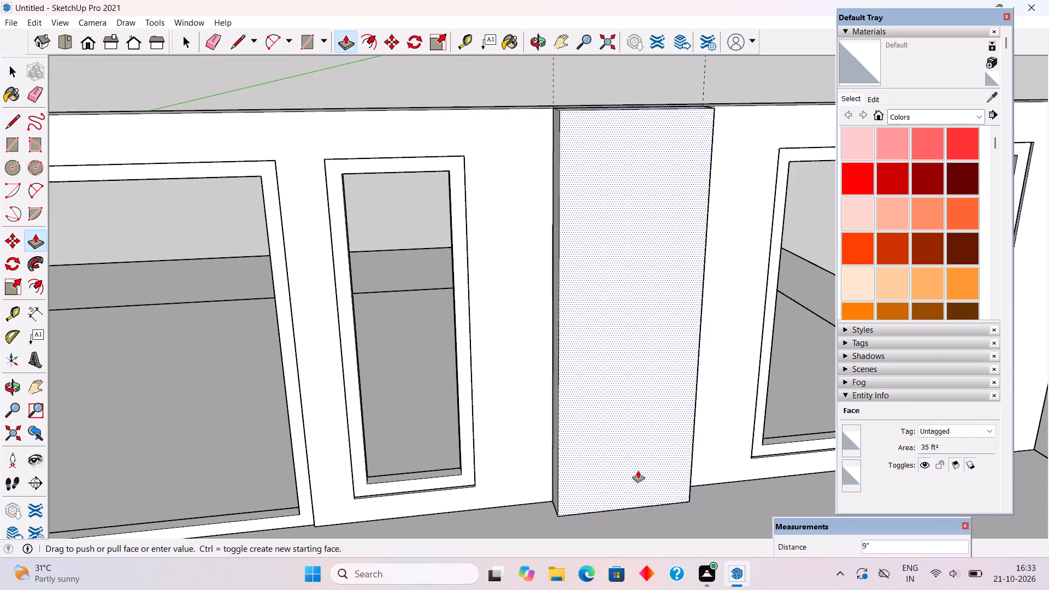
scroll(644, 468, down, 20)
click(659, 477)
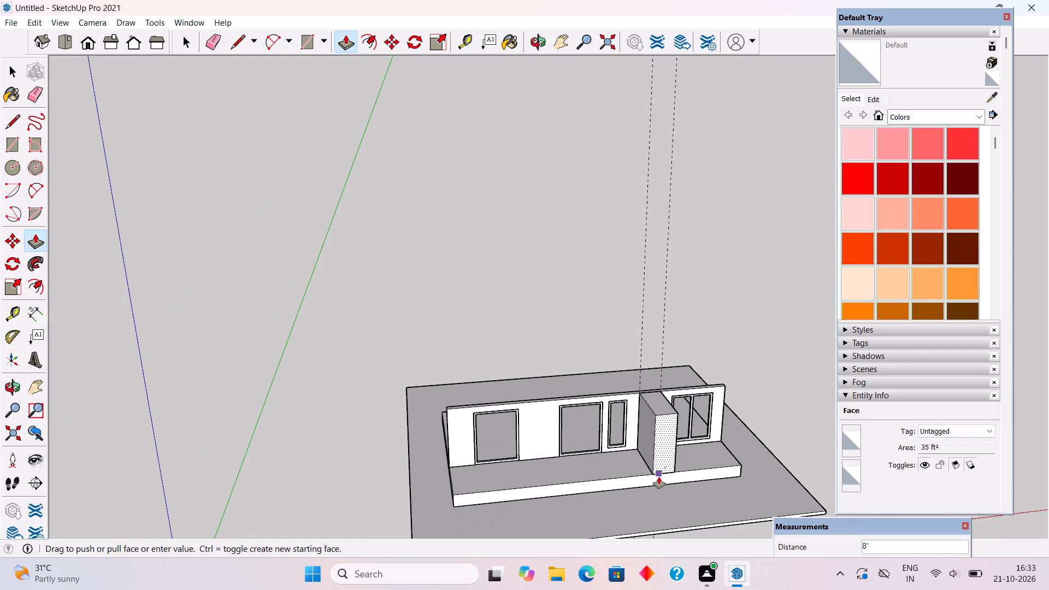
key(space)
triple_click(669, 459)
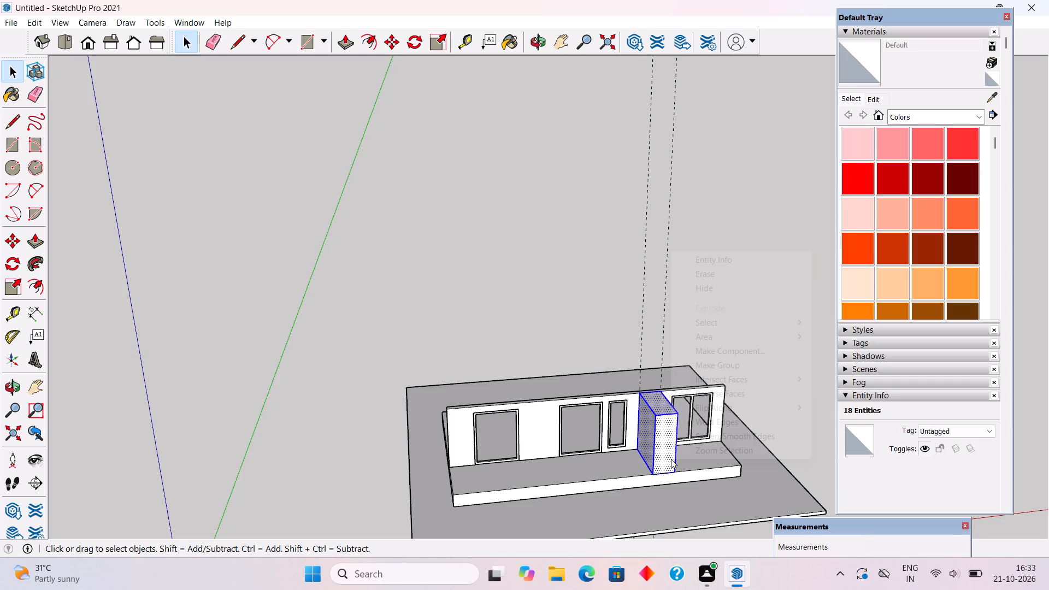
right_click(671, 459)
click(700, 369)
click(725, 291)
Examine the projecting block against the facade and plinth from several angles.
middle_drag(676, 449, 615, 366)
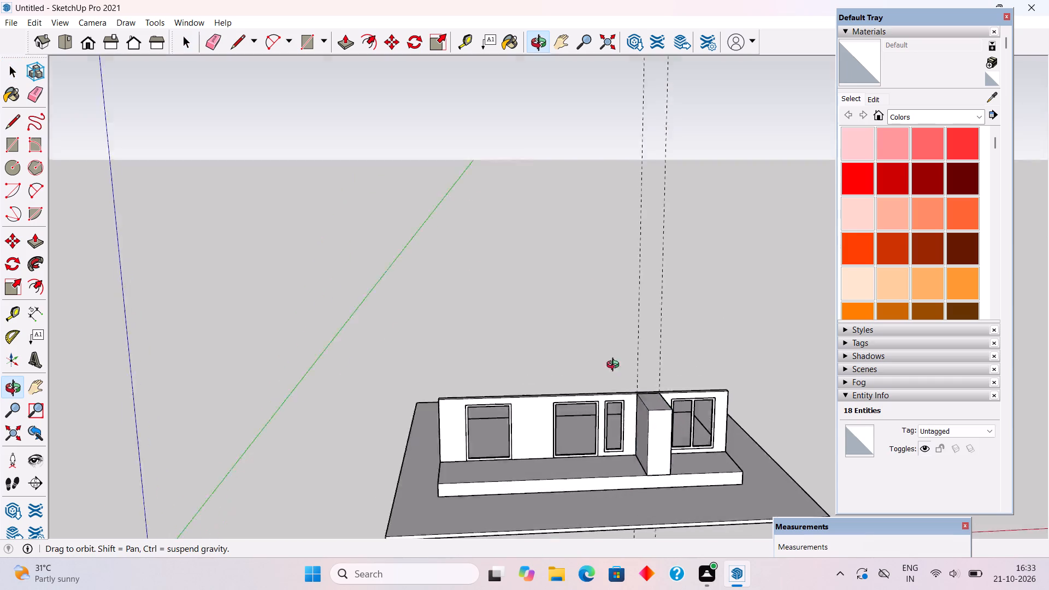
middle_drag(615, 366, 587, 352)
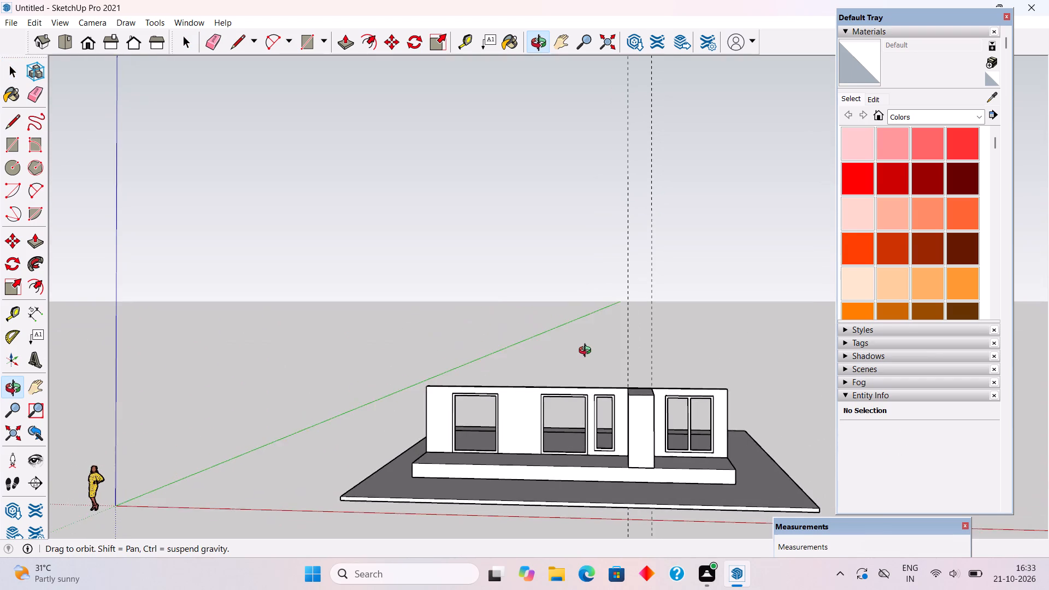
middle_drag(587, 352, 618, 296)
middle_drag(627, 427, 629, 465)
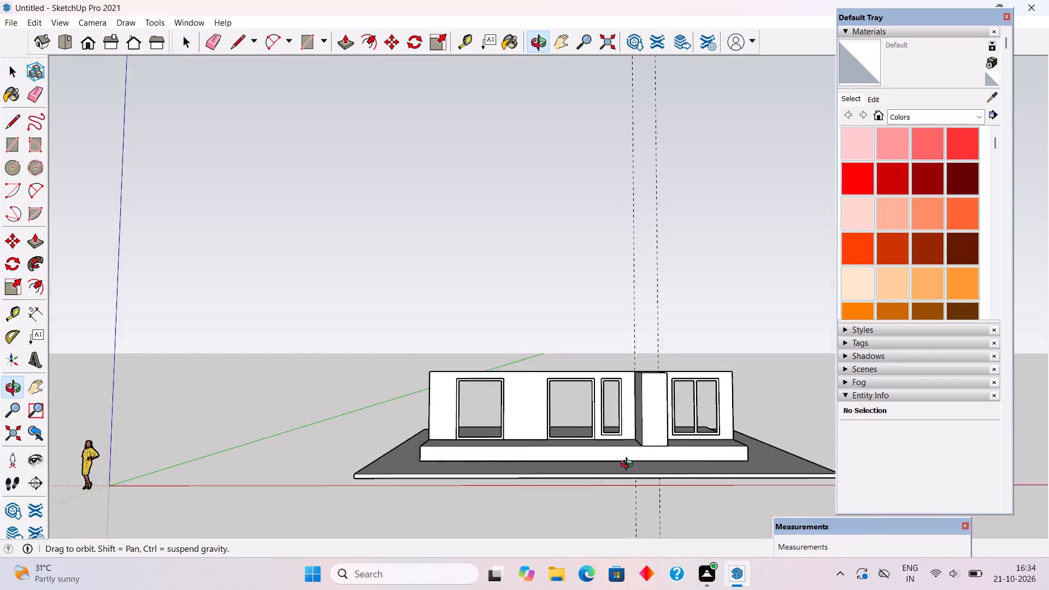
middle_drag(629, 465, 643, 459)
scroll(621, 414, down, 3)
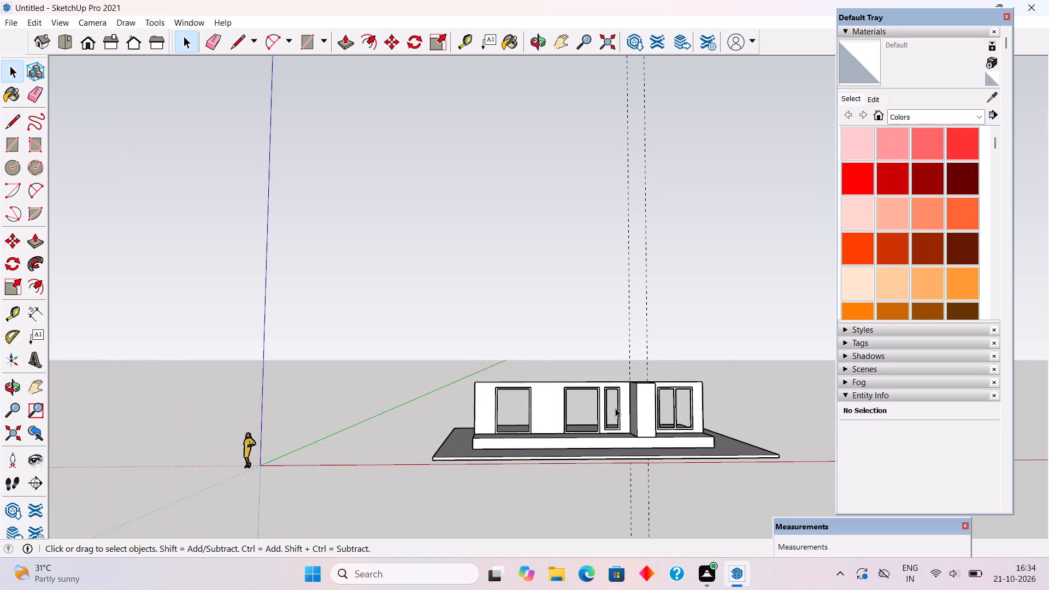
middle_drag(616, 422, 632, 496)
scroll(624, 418, up, 10)
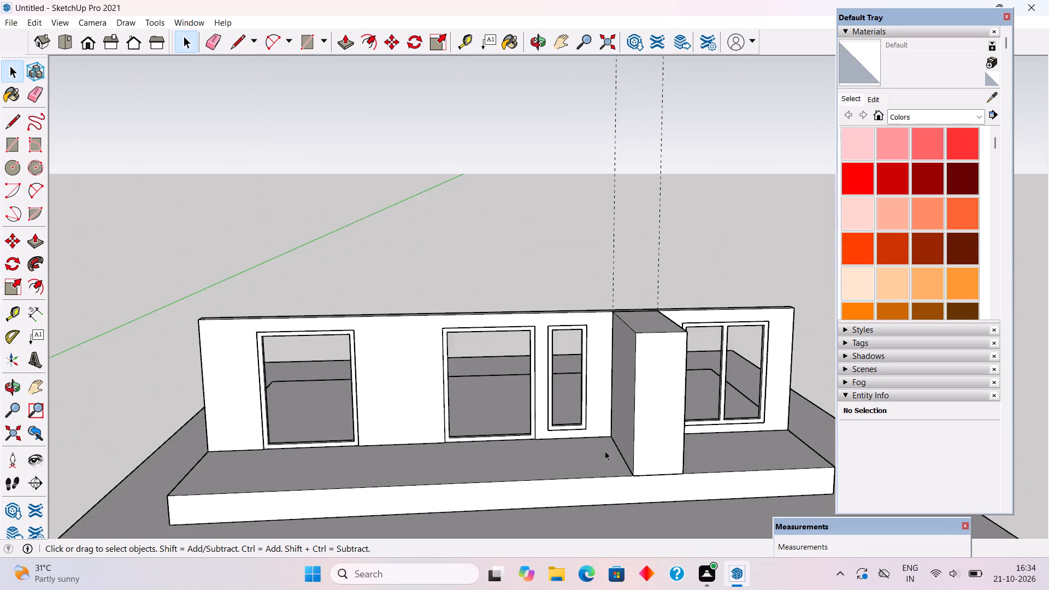
scroll(586, 464, up, 3)
middle_drag(597, 455, 627, 501)
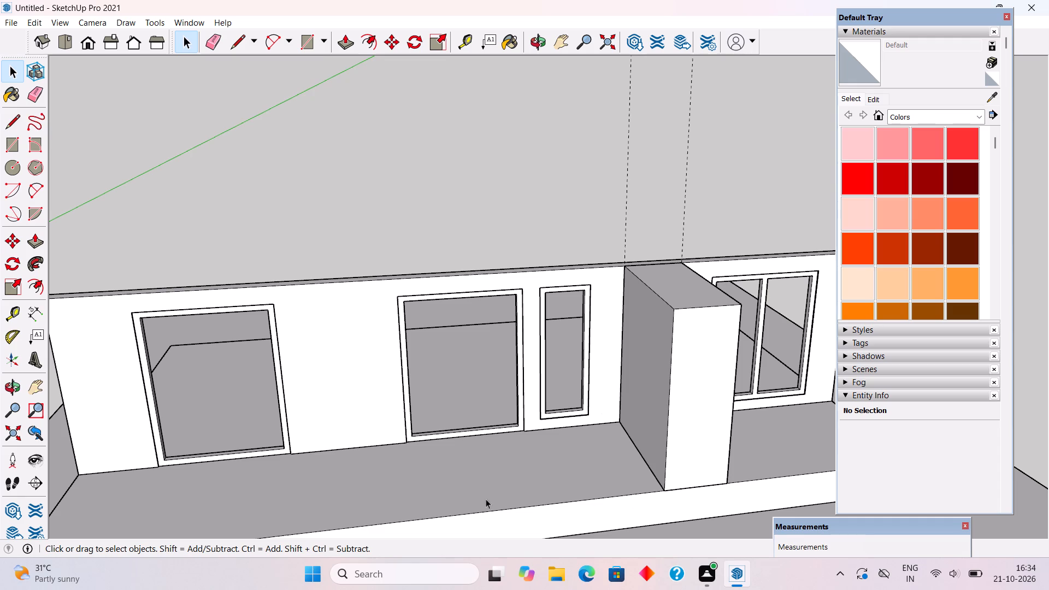
Draw a rectangle filling the inside of the middle door frame beside the narrow window and Push/Pull it 2" thick.
scroll(484, 435, up, 3)
key(r)
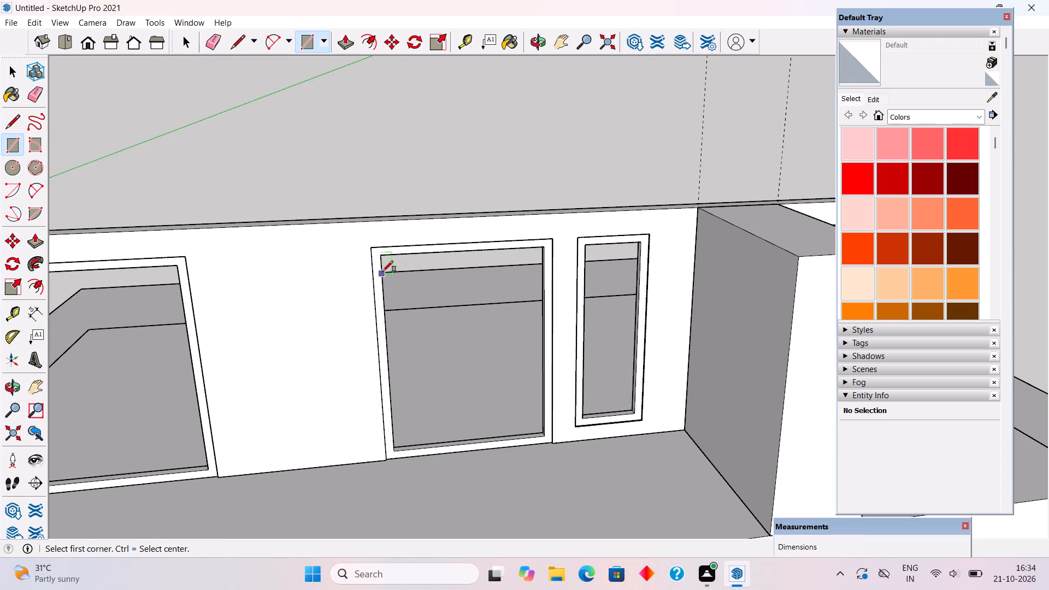
click(377, 258)
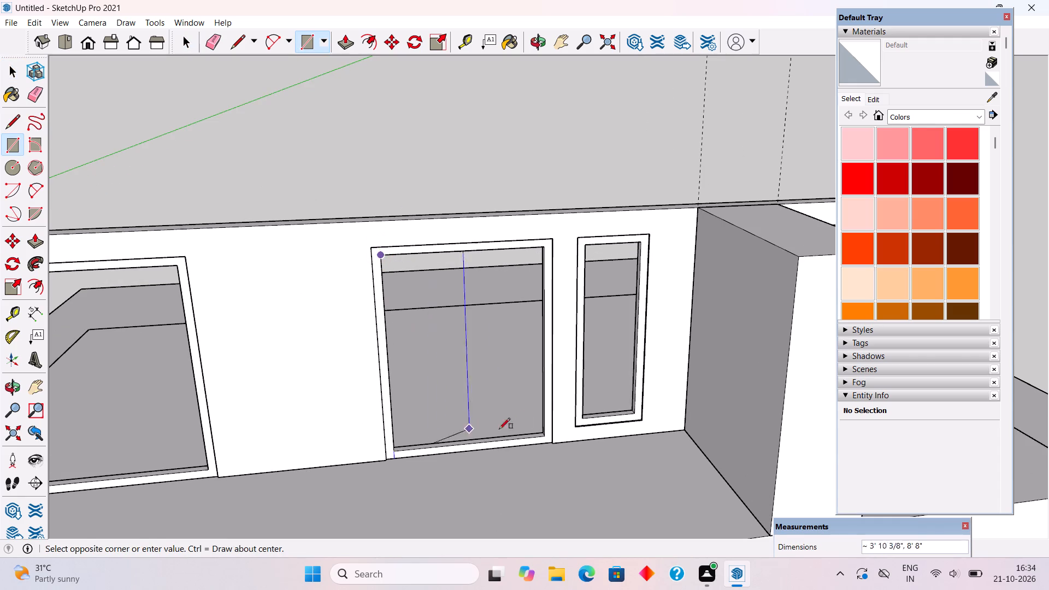
click(543, 435)
key(t)
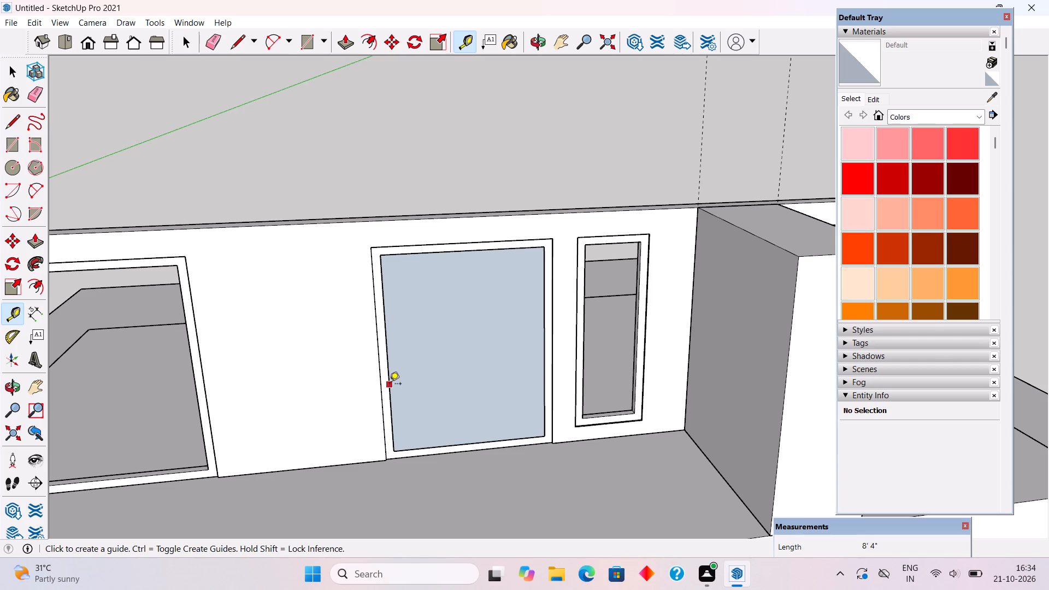
key(p)
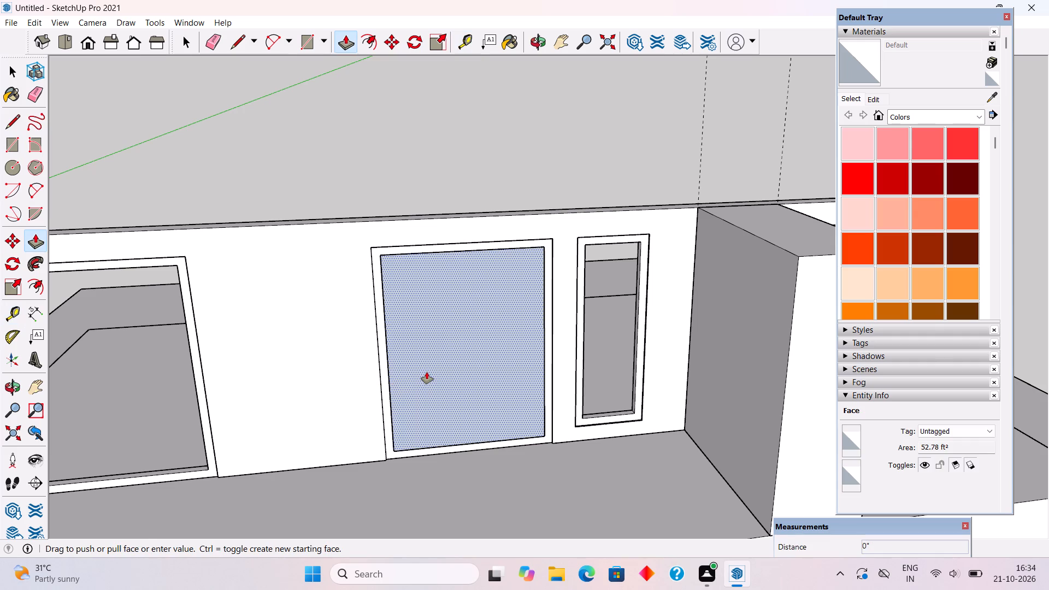
click(427, 372)
text(2")
key(Return)
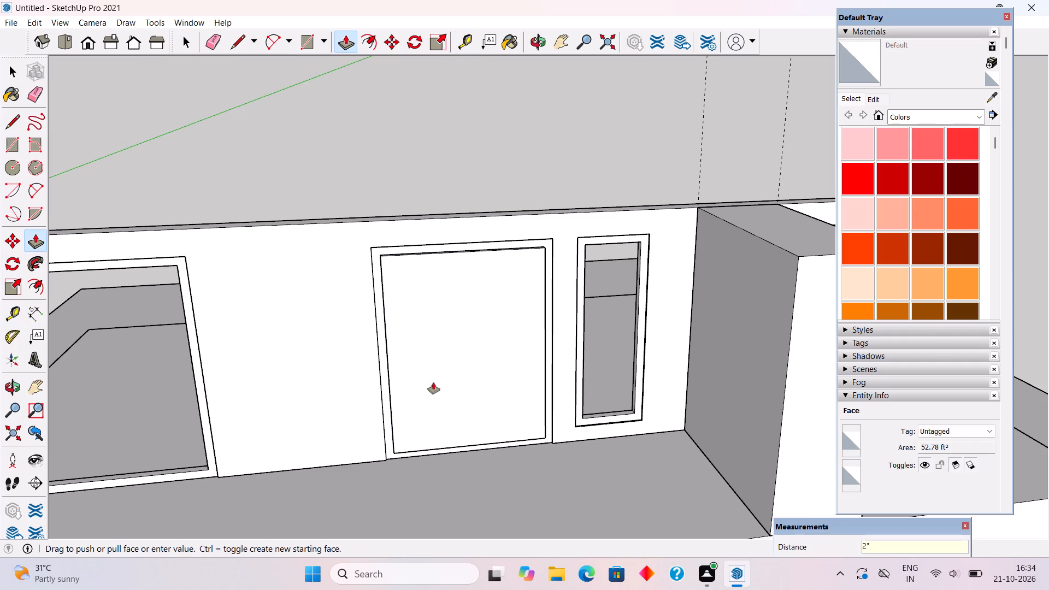
Make the 2" panel inside the middle door frame a group.
key(space)
triple_click(433, 382)
right_click(434, 377)
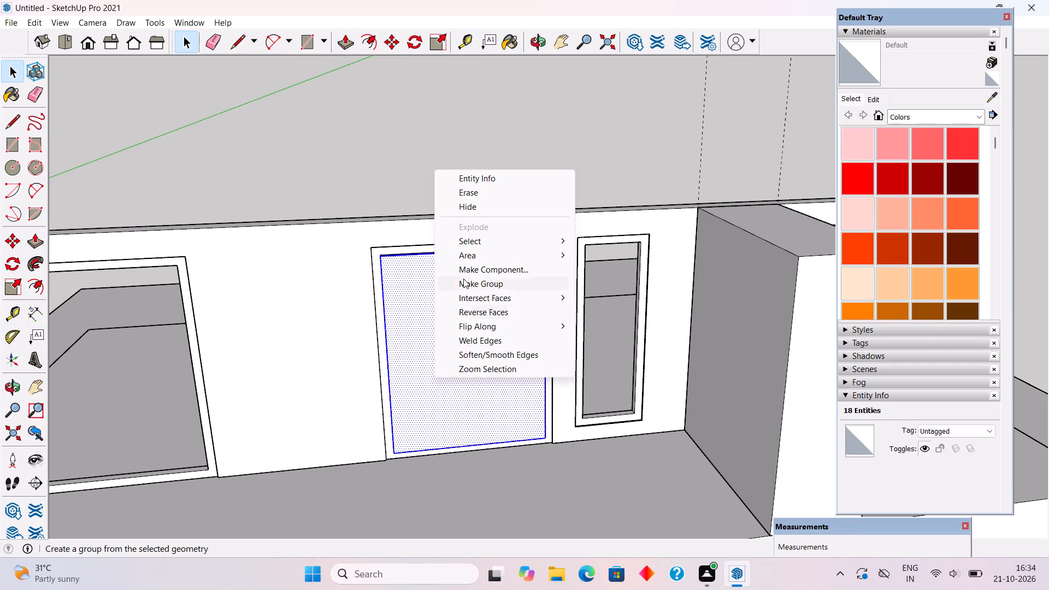
click(468, 283)
click(480, 161)
Measure the depth of the door panel's recess inside its frame.
middle_drag(490, 412, 494, 402)
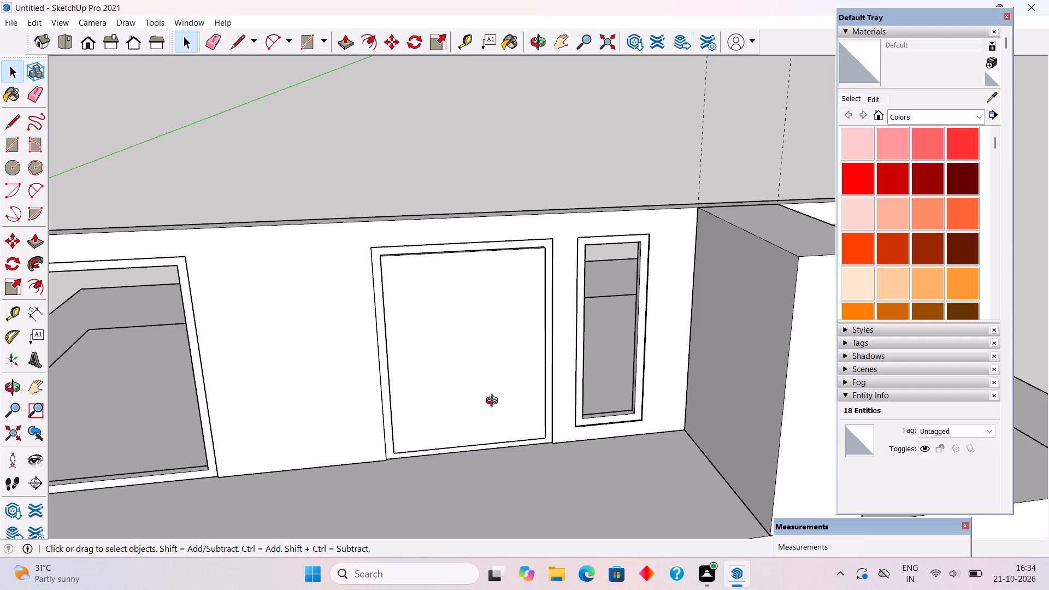
middle_drag(494, 402, 526, 346)
scroll(532, 342, up, 4)
key(t)
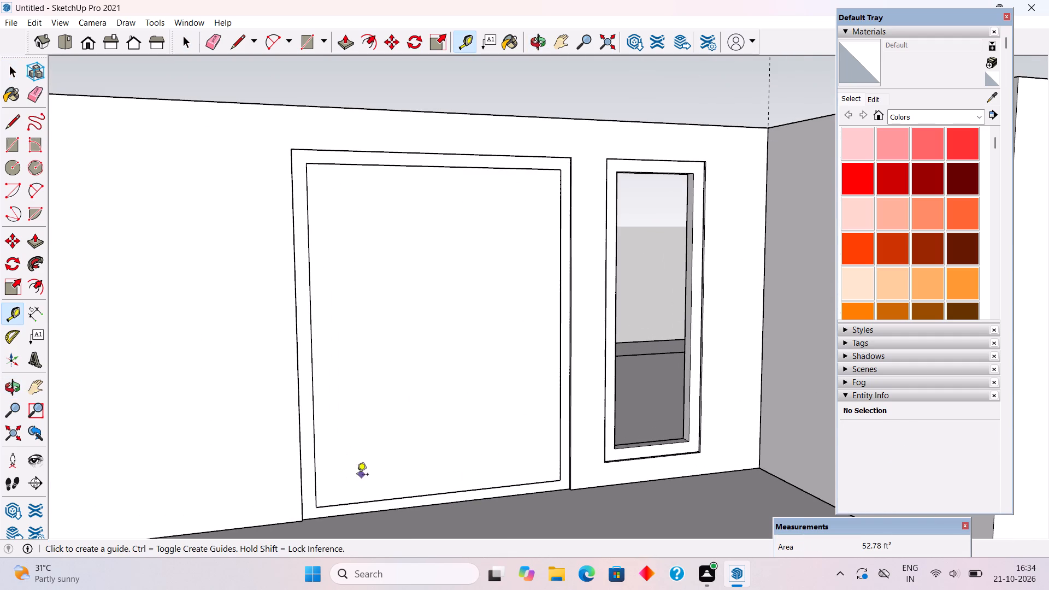
middle_drag(341, 498, 405, 515)
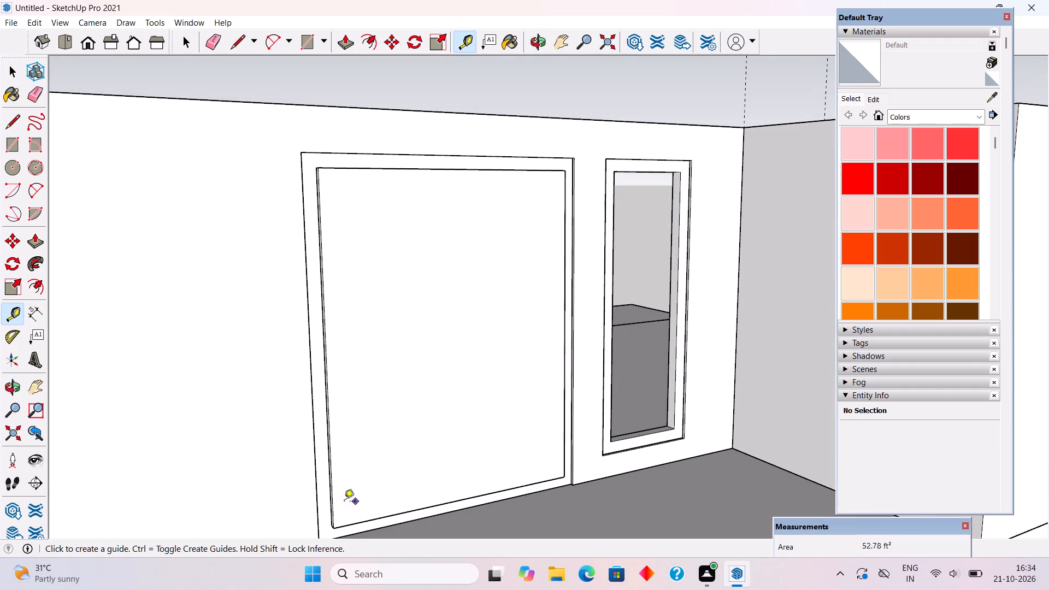
scroll(308, 488, up, 10)
scroll(350, 471, up, 10)
click(337, 476)
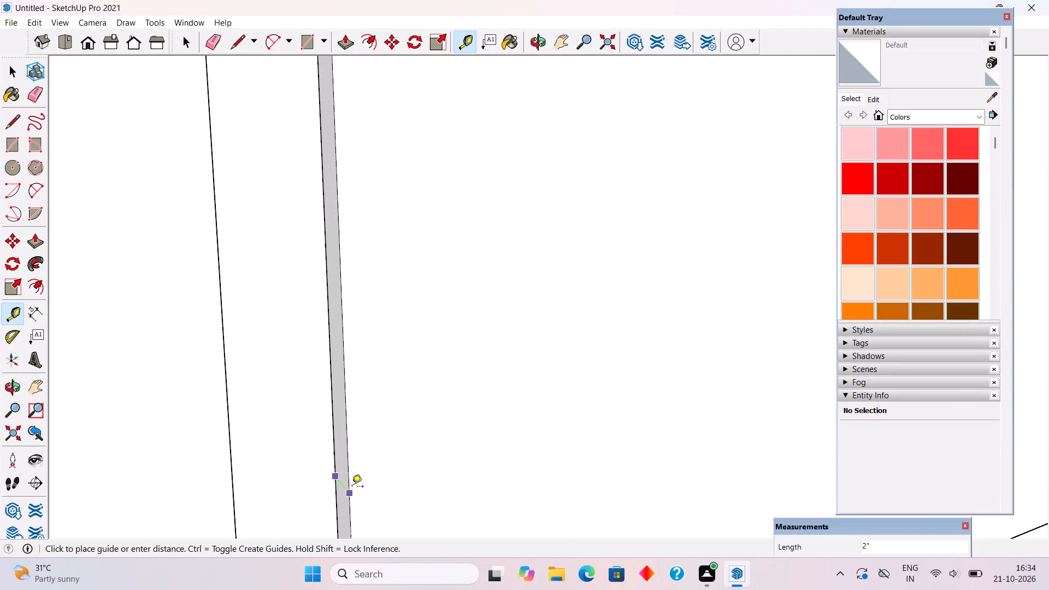
key(space)
Offset the outline of the door panel's front face 4" inward, working inside the panel's group.
scroll(356, 487, down, 13)
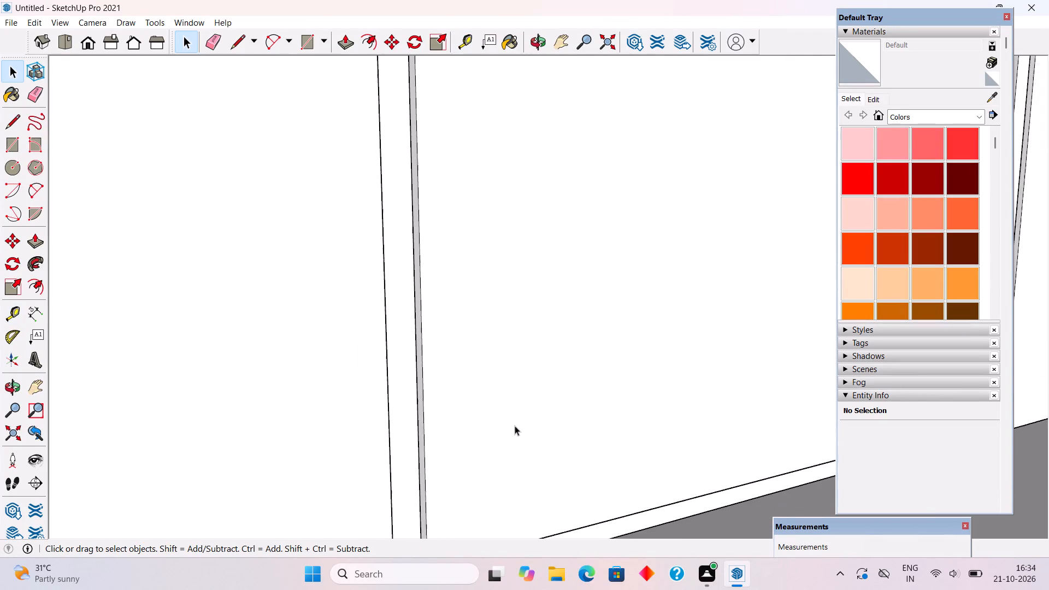
scroll(515, 426, down, 13)
middle_drag(594, 446, 453, 447)
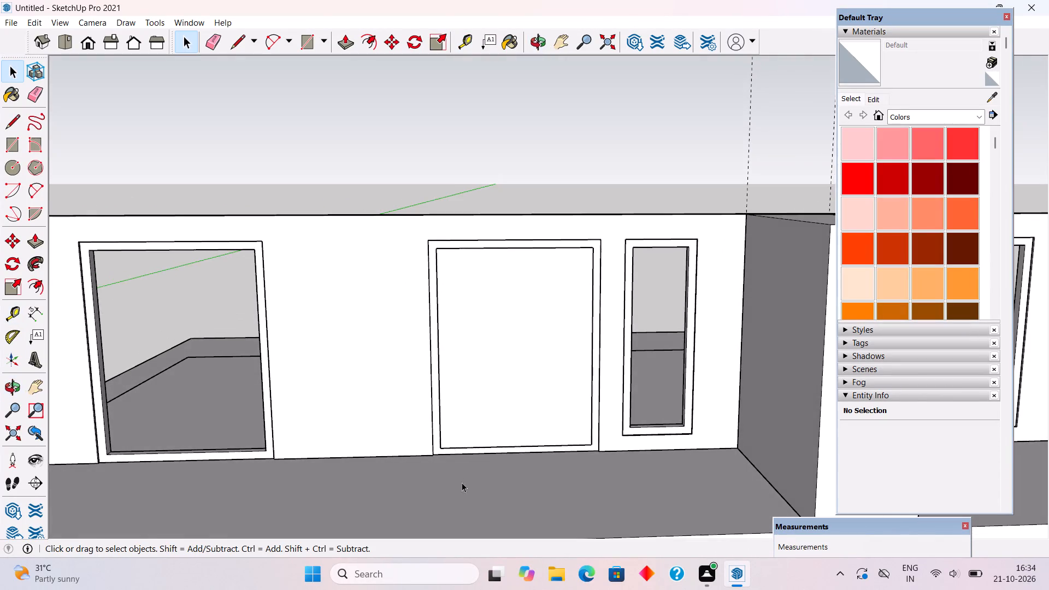
scroll(462, 482, up, 5)
middle_drag(573, 485, 577, 447)
scroll(575, 447, up, 2)
scroll(580, 452, down, 2)
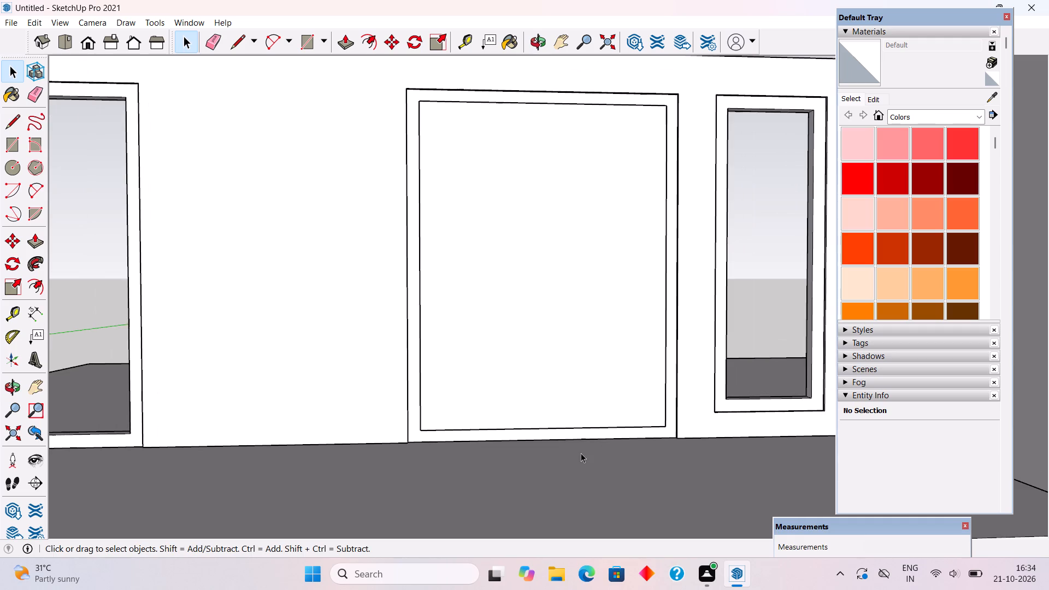
scroll(718, 388, up, 2)
scroll(718, 388, down, 3)
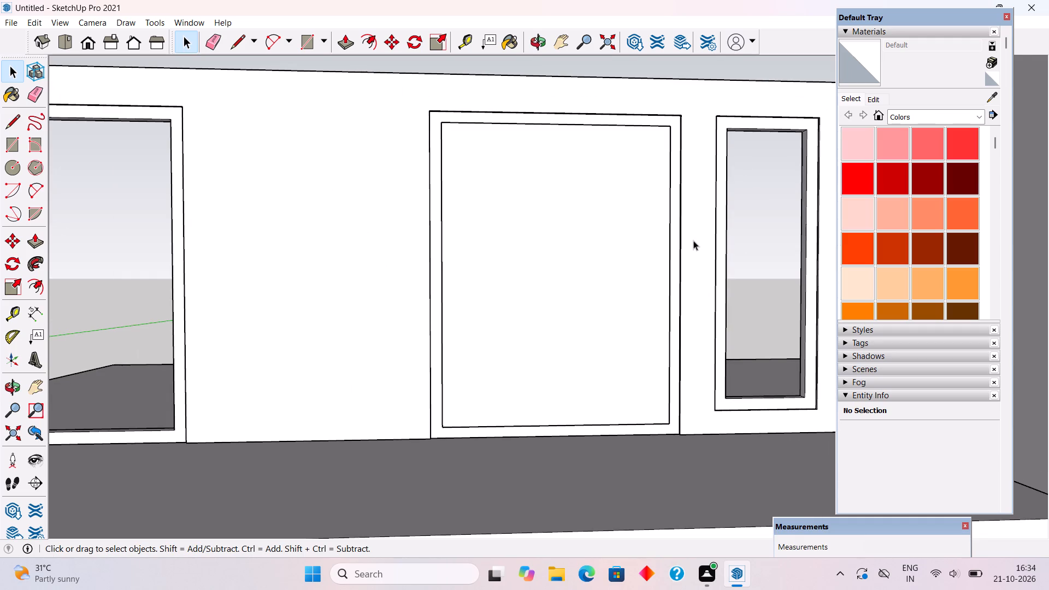
scroll(693, 240, up, 2)
key(t)
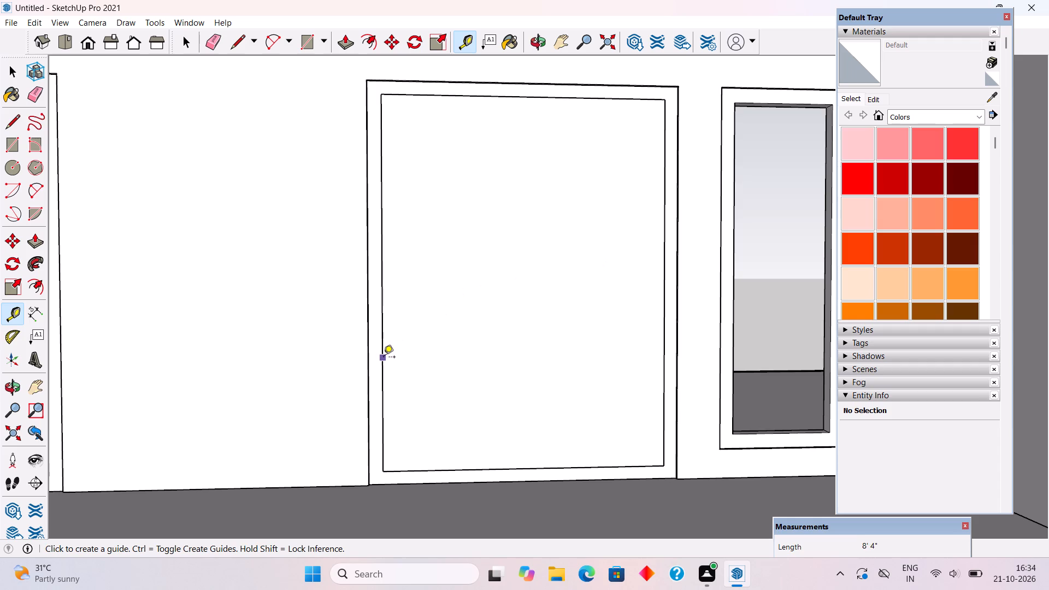
key(space)
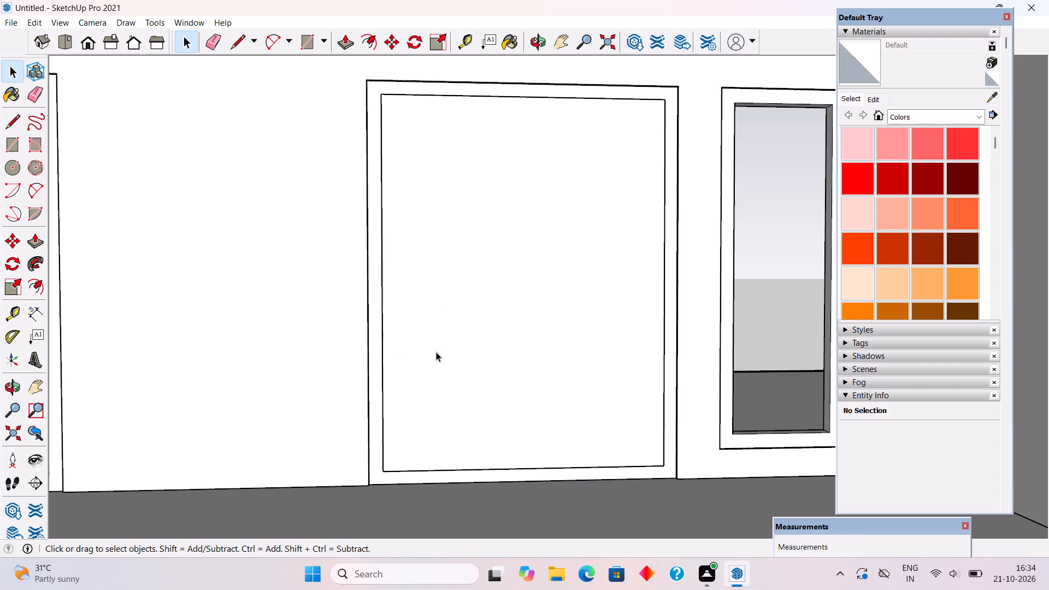
triple_click(436, 352)
key(t)
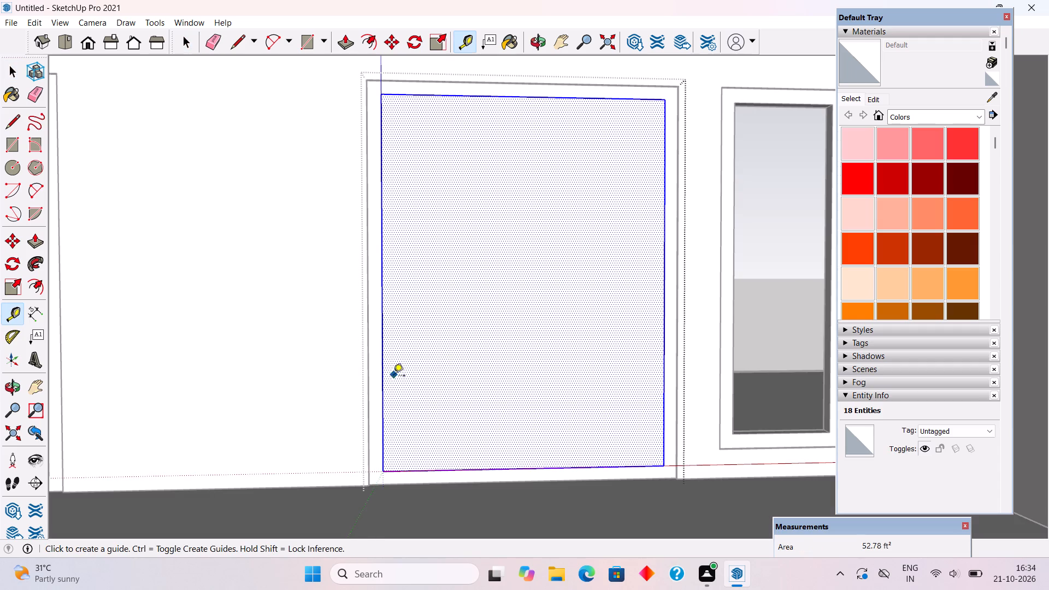
key(f)
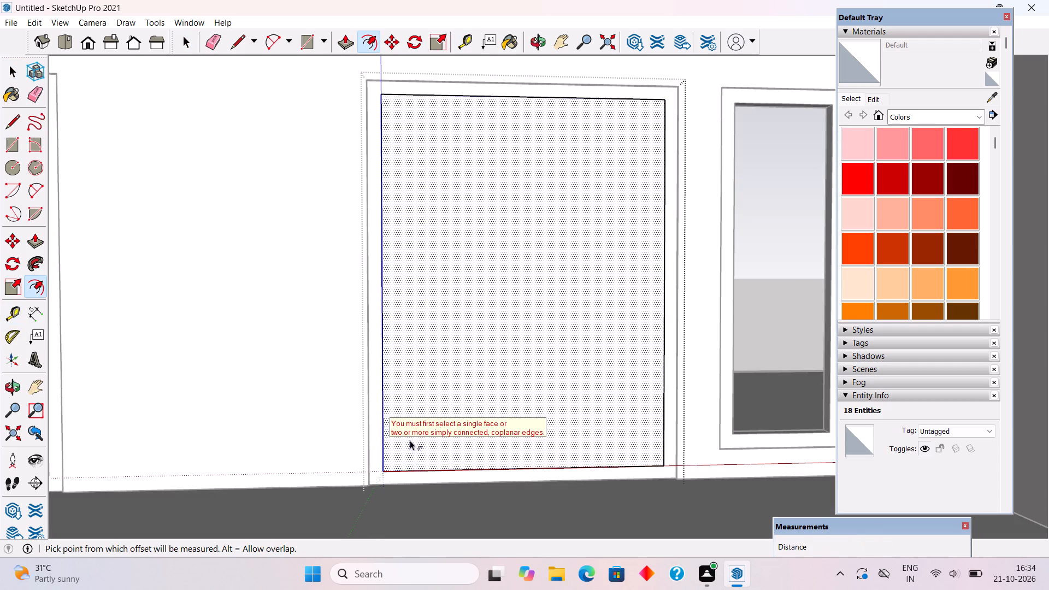
click(430, 464)
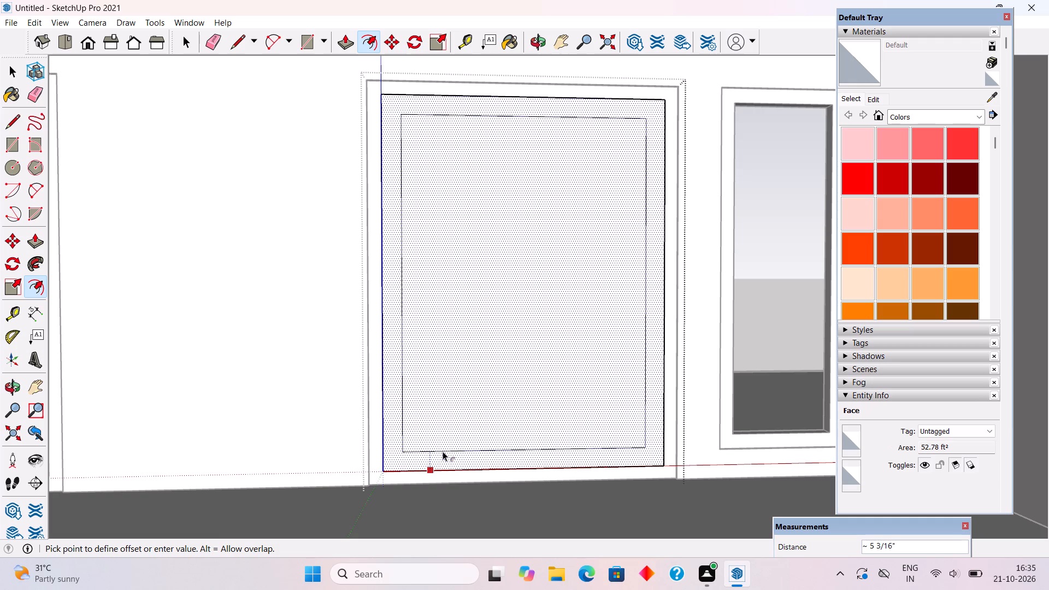
text(4")
key(Return)
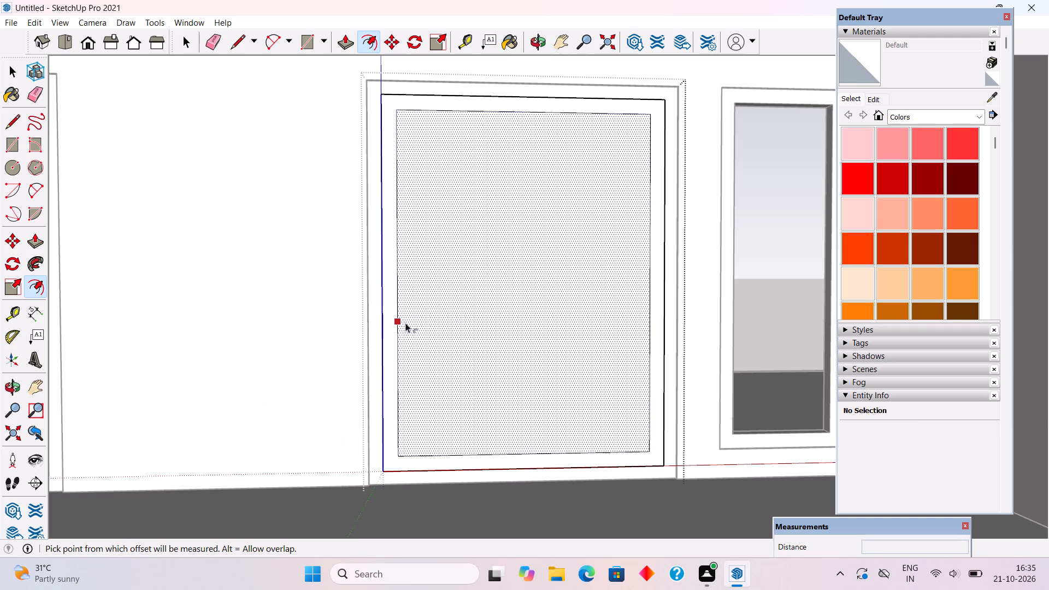
Place a guide 4" inside the inner outline's left edge and draw a line along it from the outline's bottom to its top.
key(t)
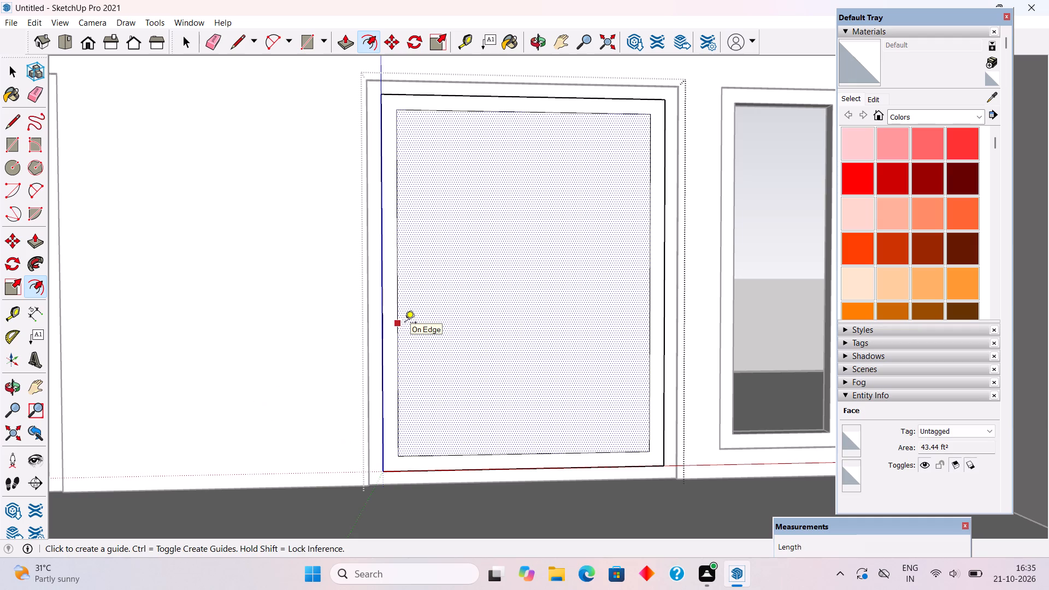
click(398, 358)
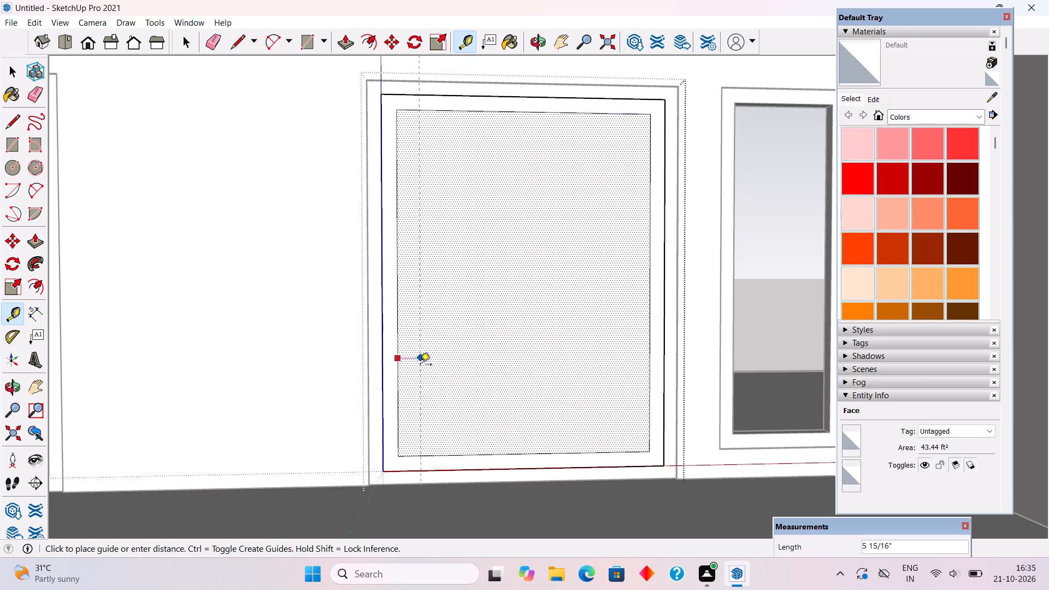
key(4)
key(shift+quotedbl)
key(Return)
key(l)
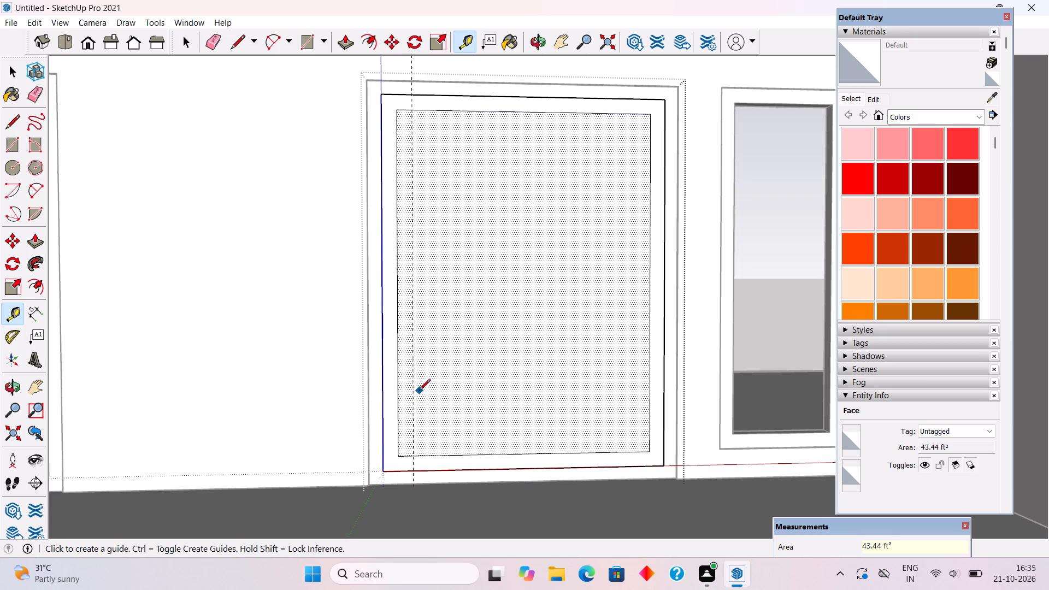
click(413, 459)
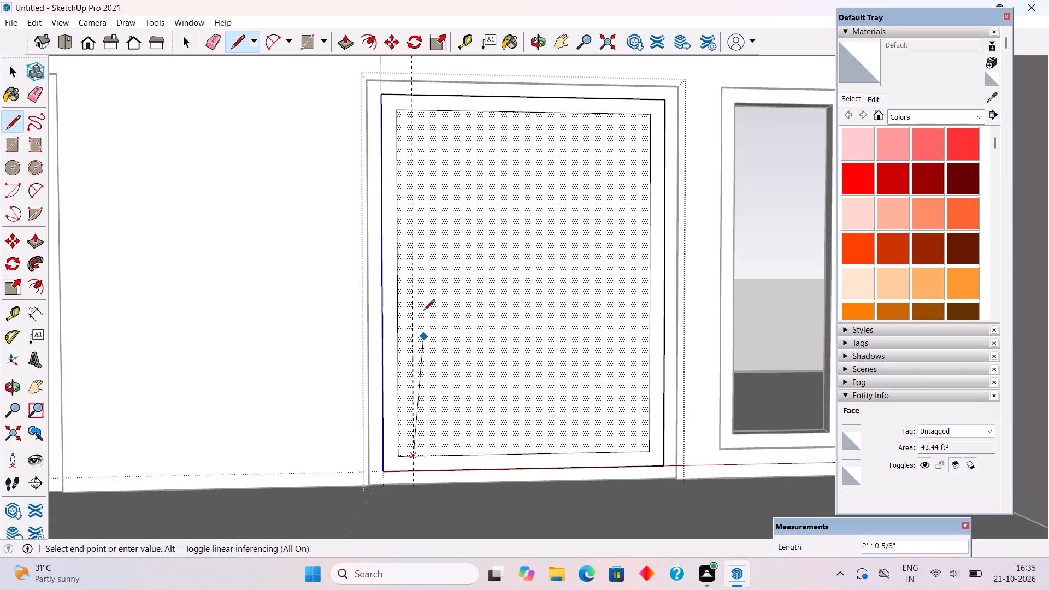
click(413, 109)
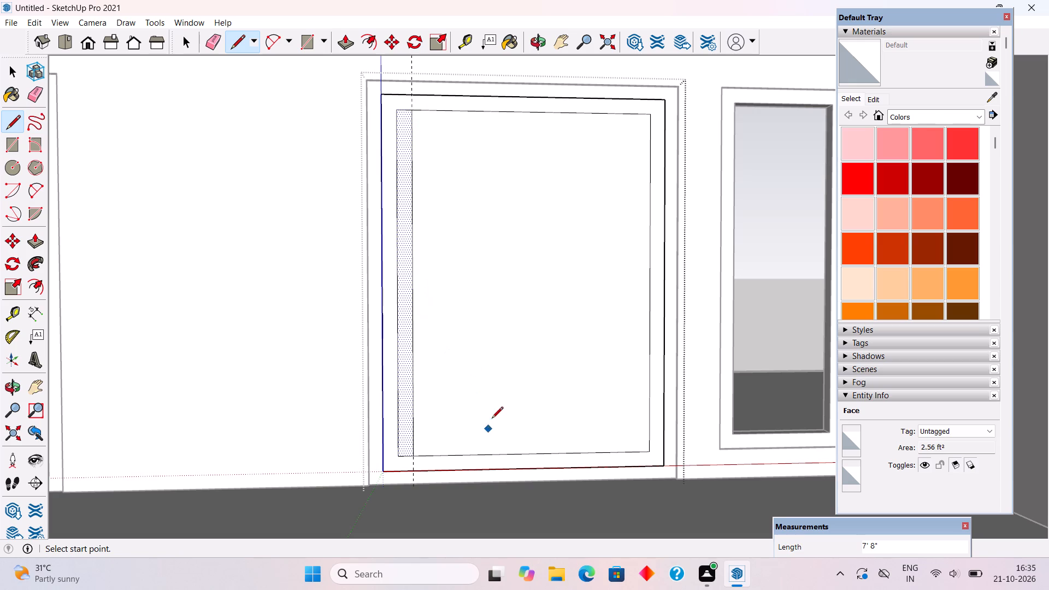
click(412, 358)
Place a vertical guide through the midpoint of the bottom edge of the large inner face beside the strip.
key(t)
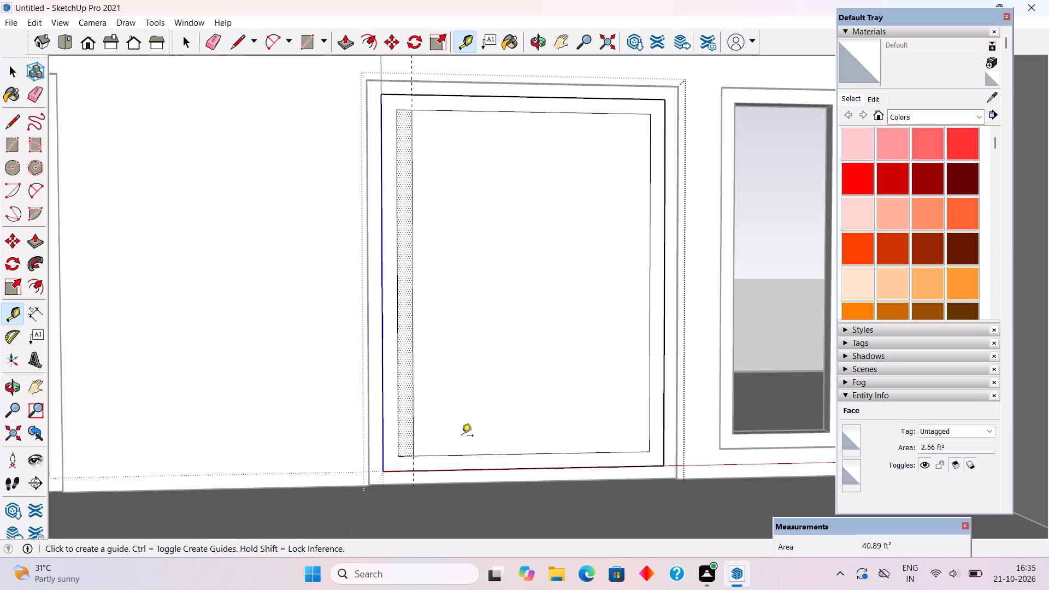
click(412, 436)
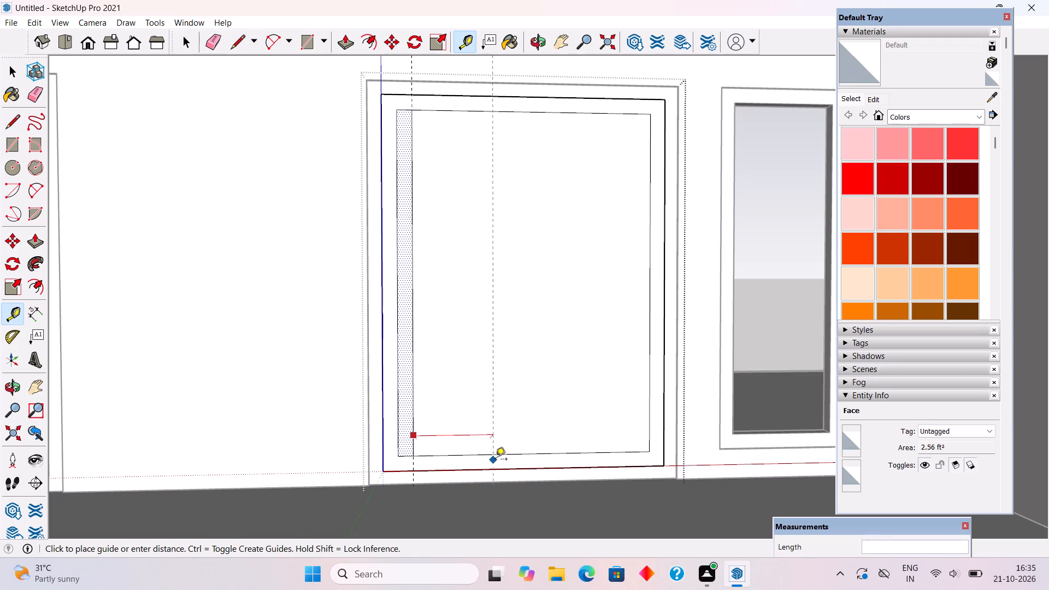
click(536, 457)
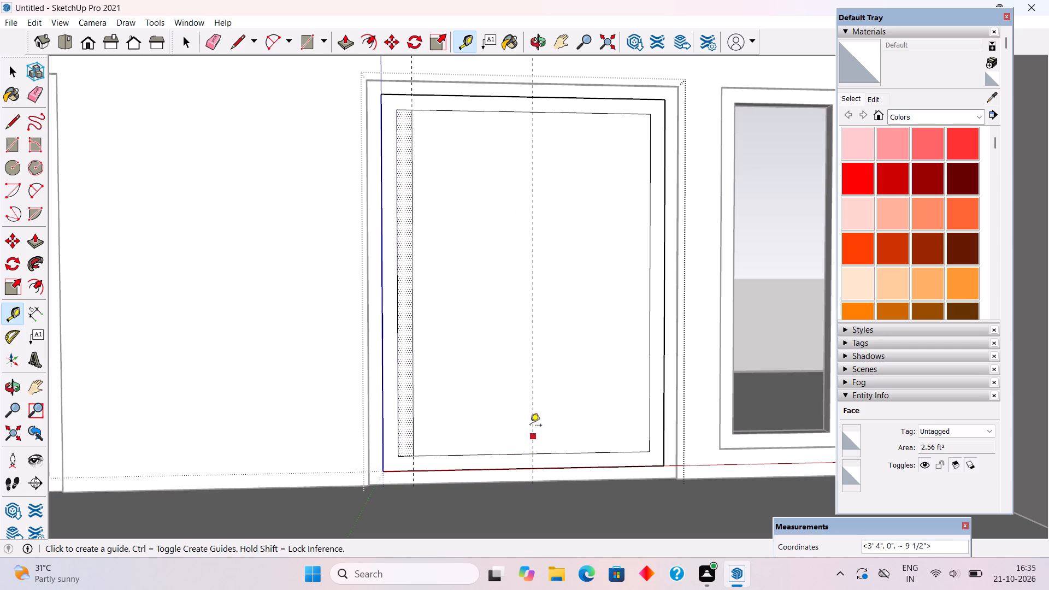
Add two vertical guides, one 0.3" to each side of the central guide on the door panel.
click(531, 369)
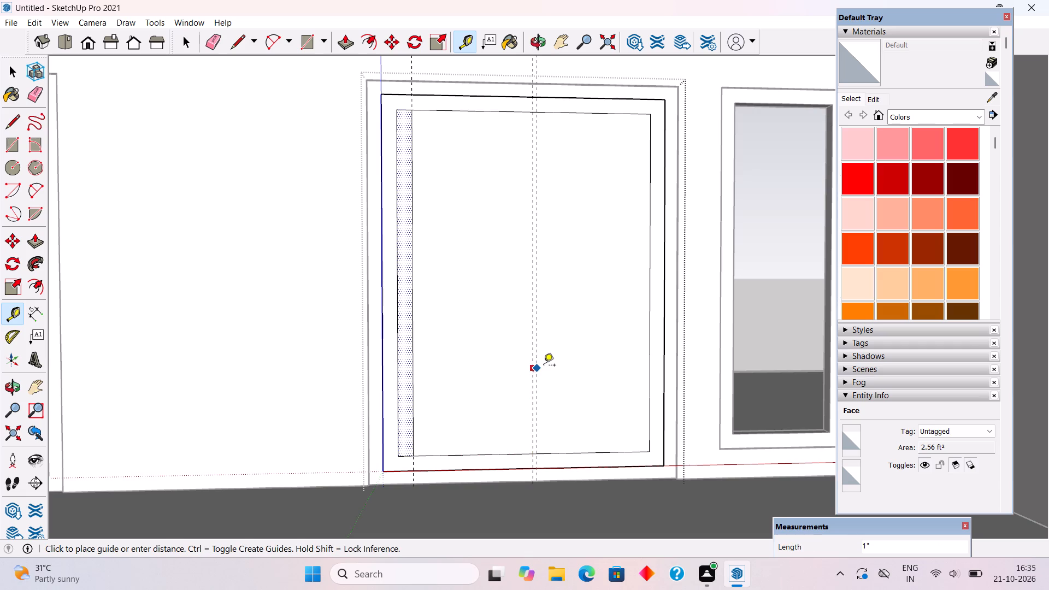
text(.3")
key(Return)
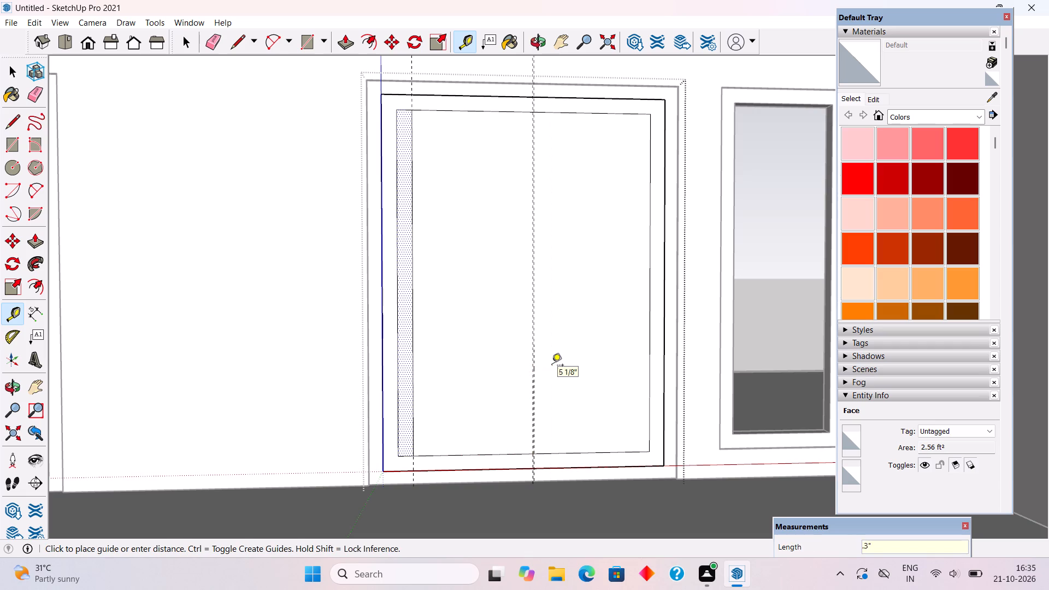
scroll(532, 374, up, 18)
scroll(540, 374, up, 5)
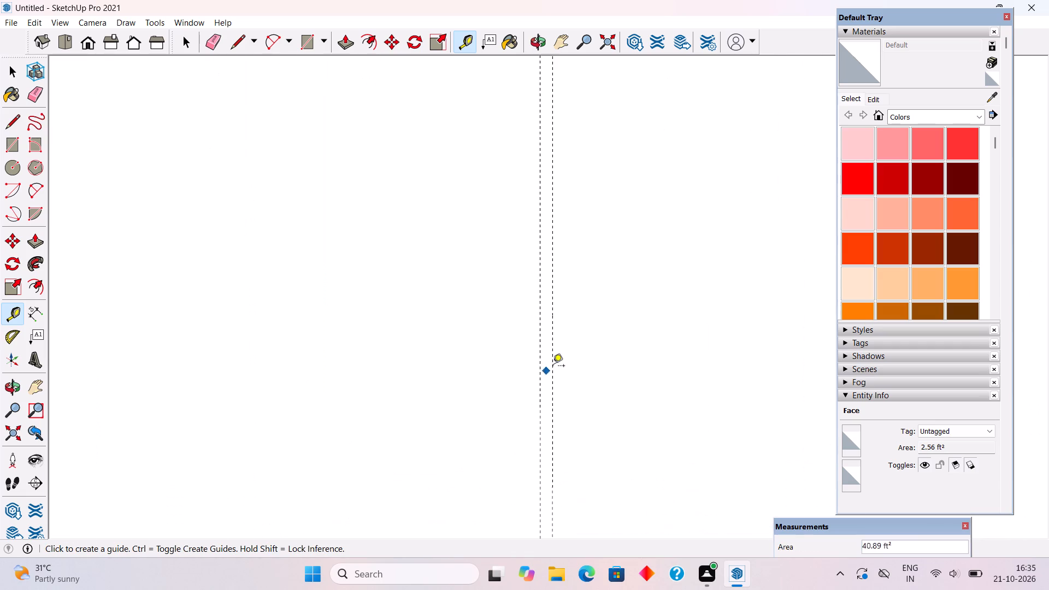
scroll(555, 365, up, 8)
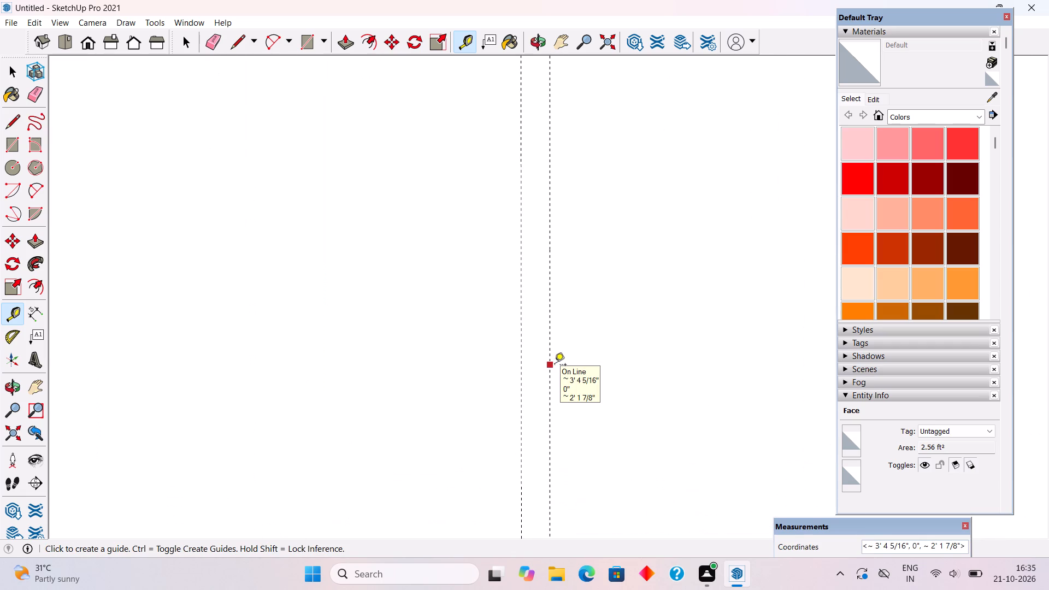
click(524, 382)
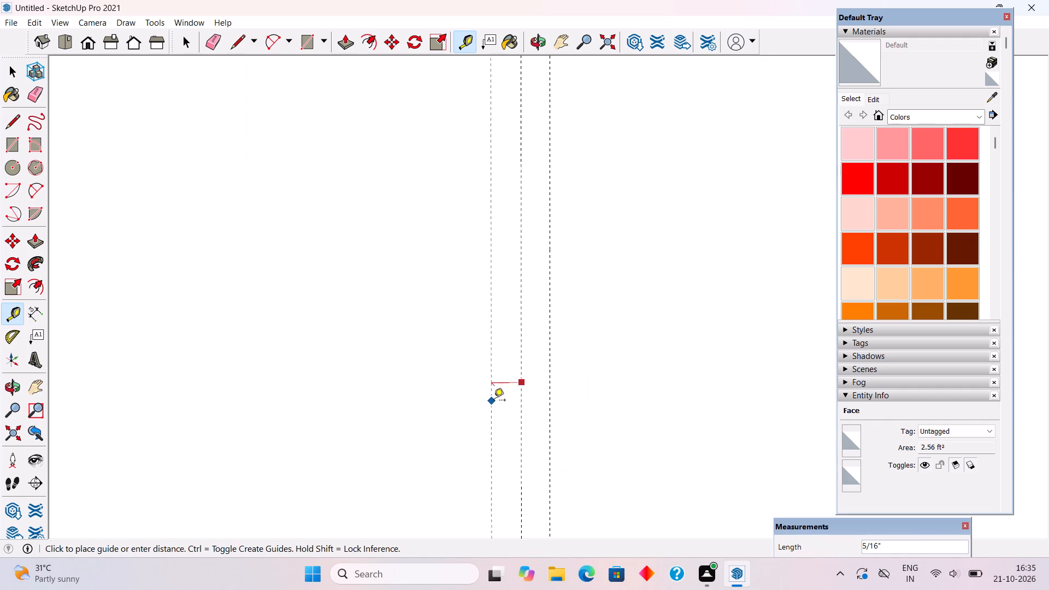
text(.3")
key(Return)
Place a vertical guide 1" inside the outer edge of the narrow strip on the door panel's left.
scroll(494, 401, down, 8)
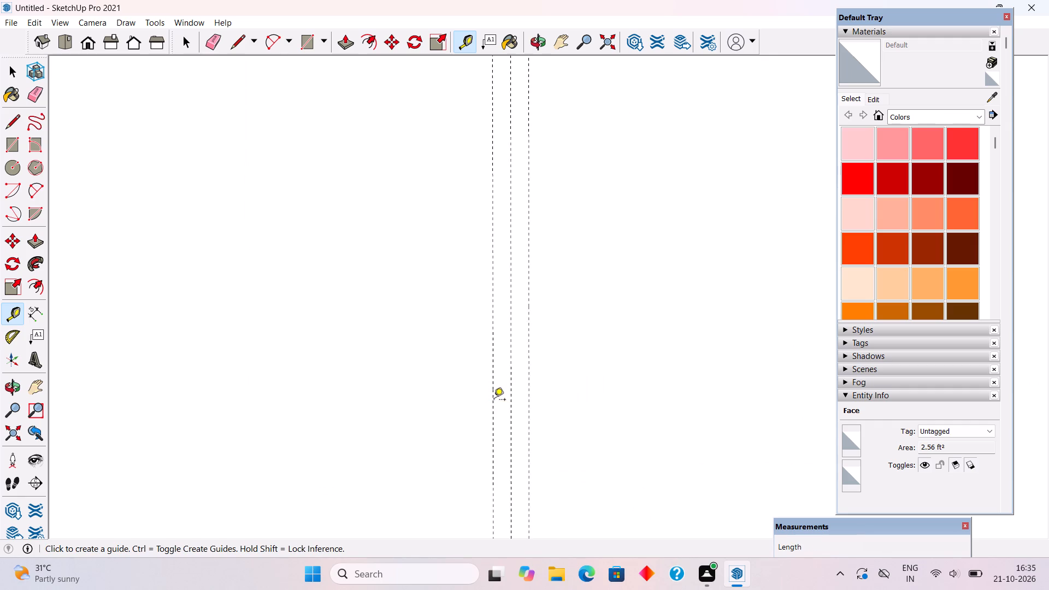
scroll(494, 400, down, 20)
scroll(494, 400, down, 15)
scroll(528, 373, down, 1)
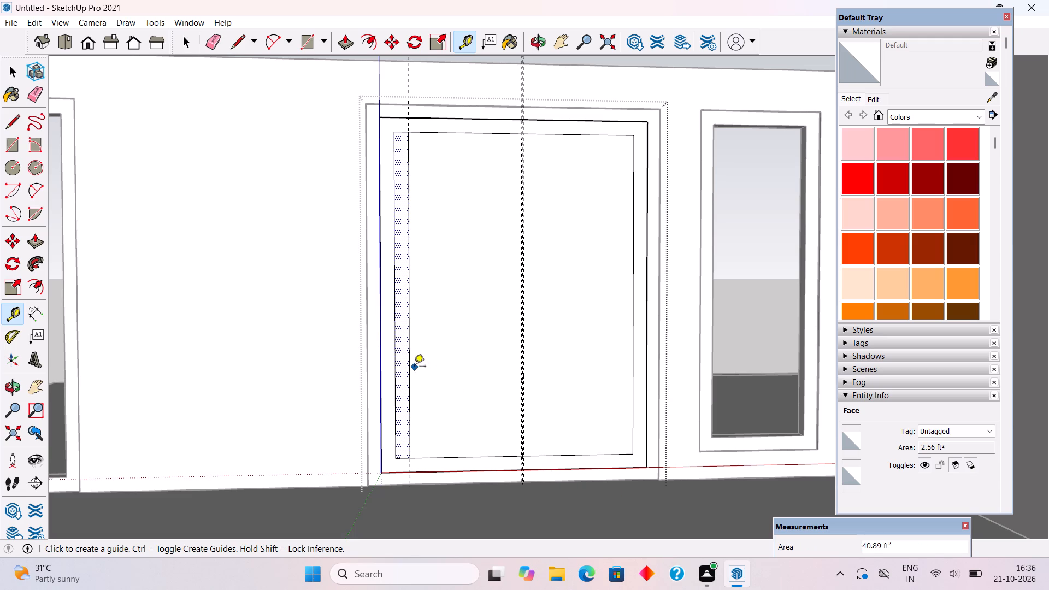
scroll(402, 380, up, 4)
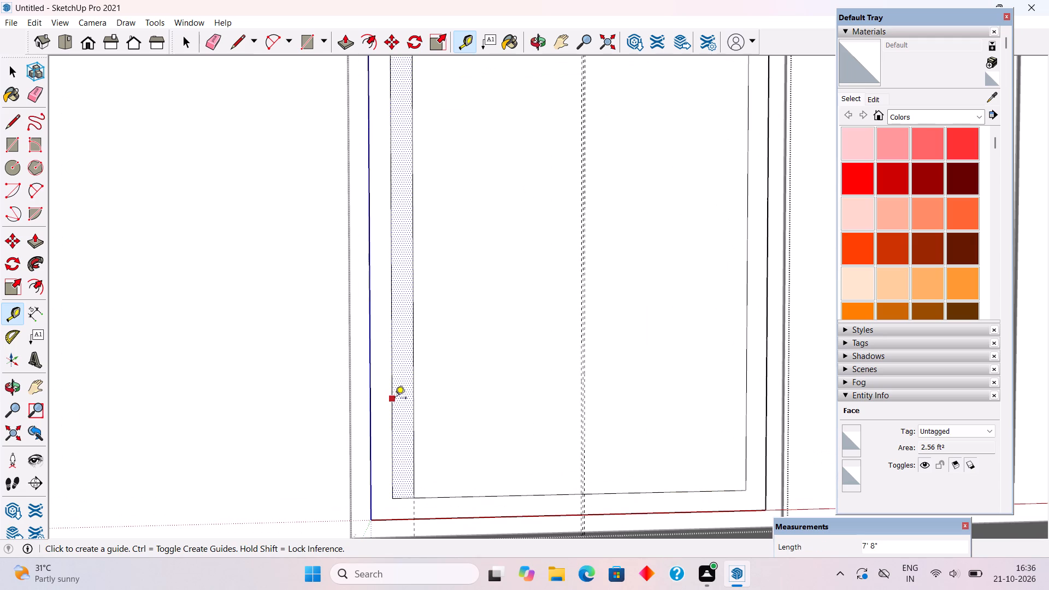
click(395, 399)
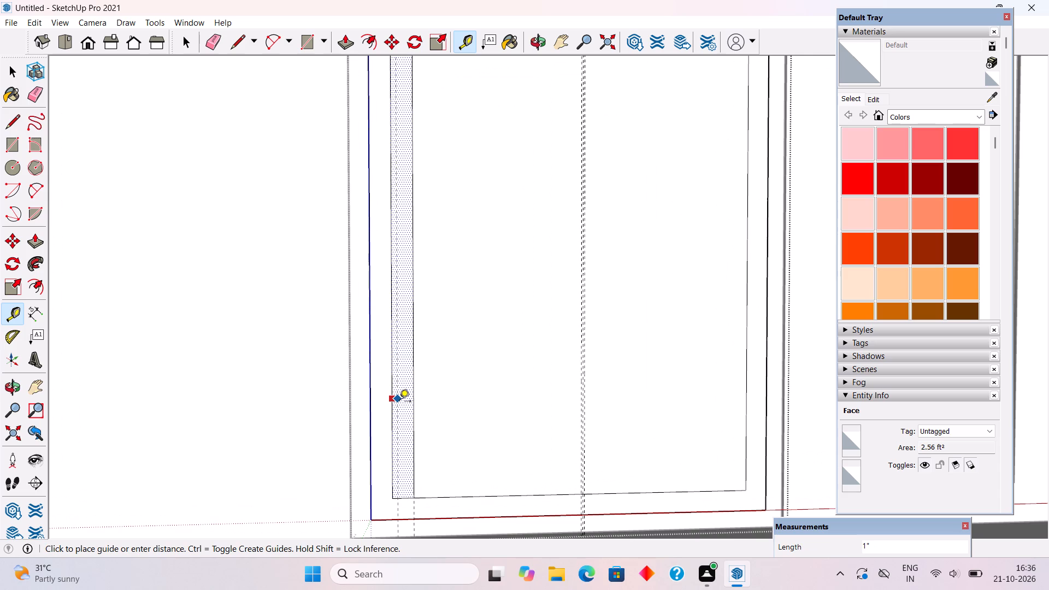
click(402, 402)
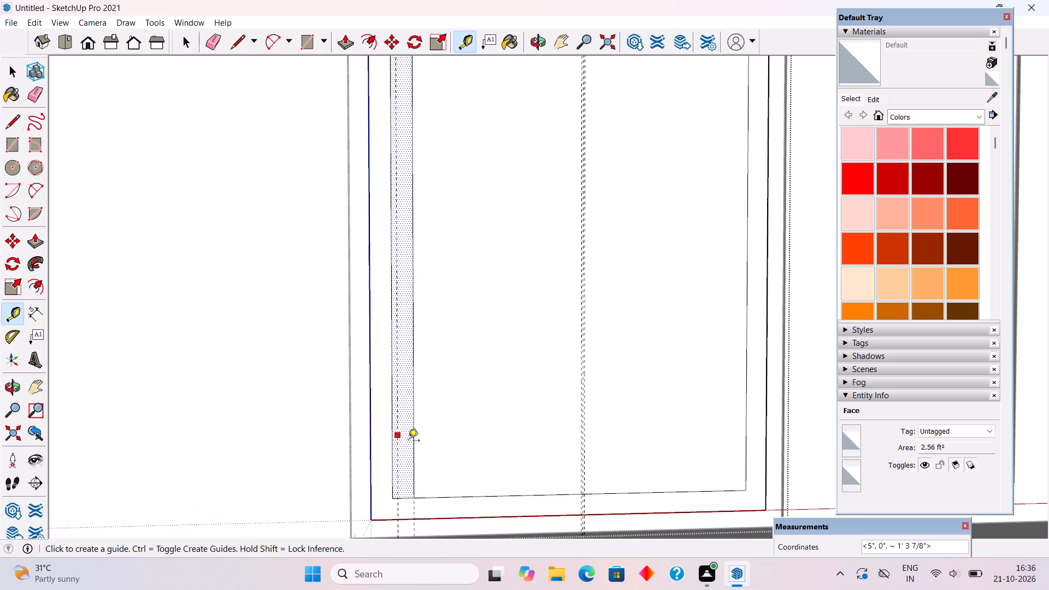
Draw two 4" lines at the door panel's bottom, extending the 1" guide and the narrow strip's left edge to the outer outline.
key(l)
scroll(422, 503, up, 3)
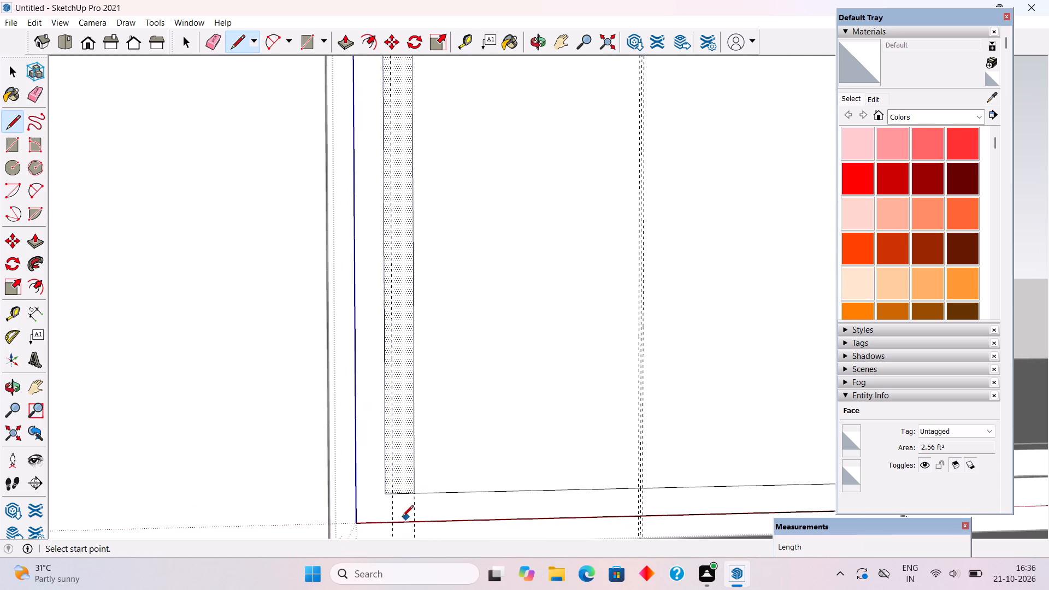
scroll(397, 520, up, 4)
click(392, 521)
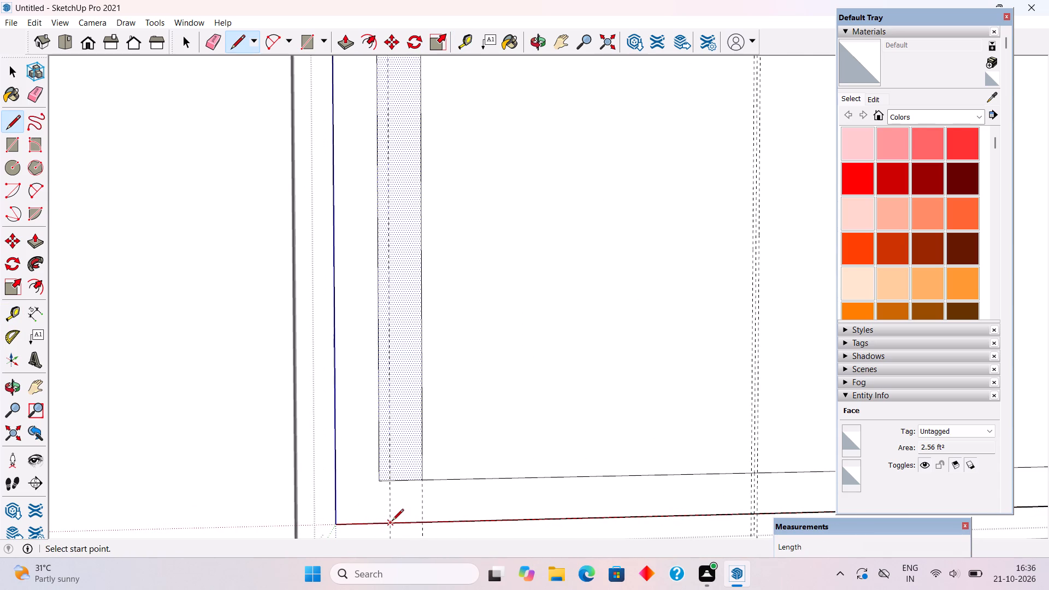
click(388, 484)
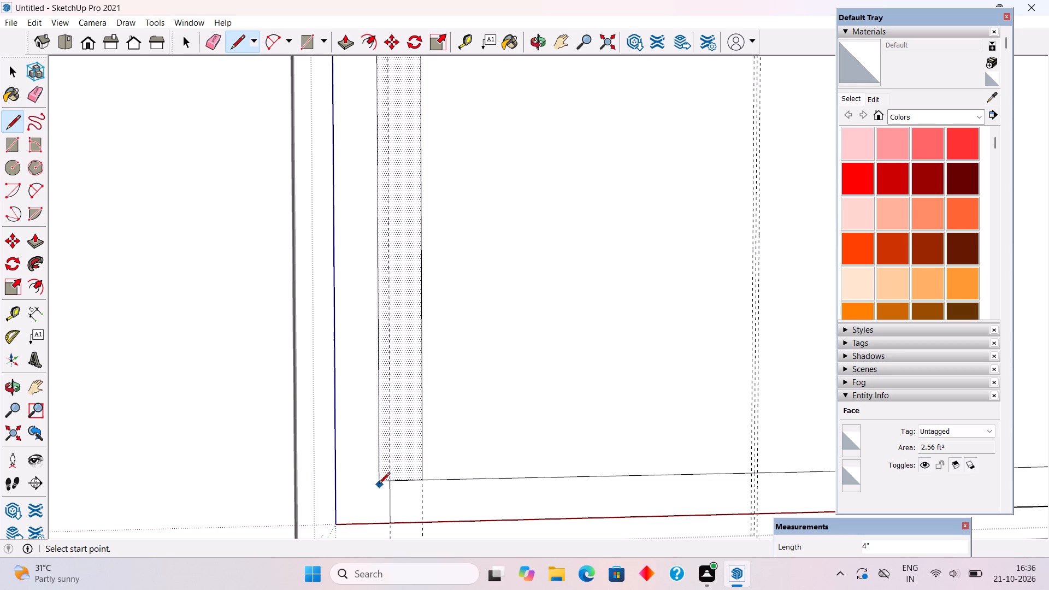
click(379, 479)
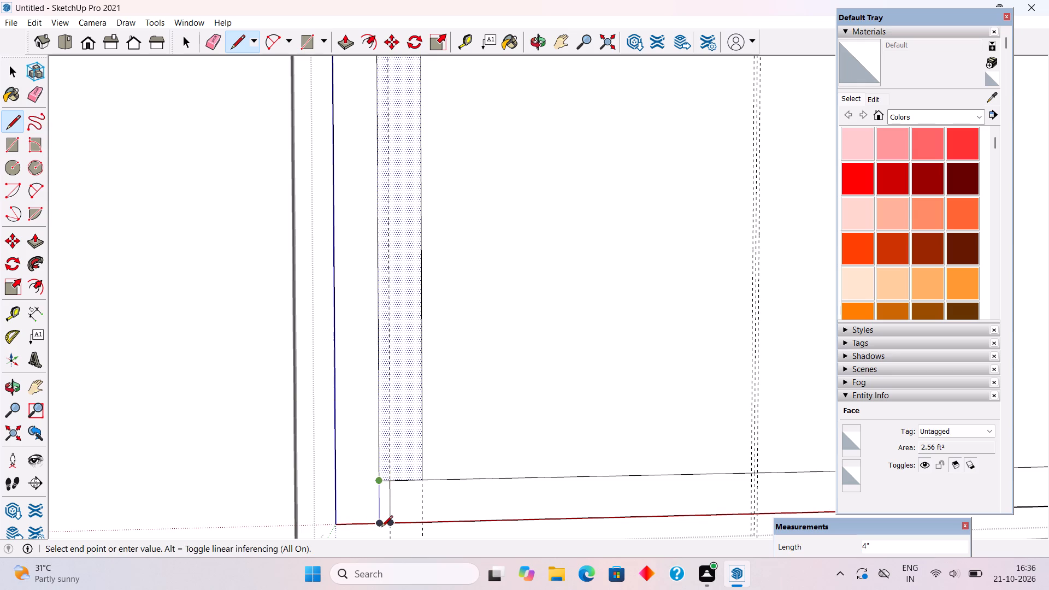
click(381, 528)
scroll(382, 530, down, 10)
scroll(412, 452, down, 5)
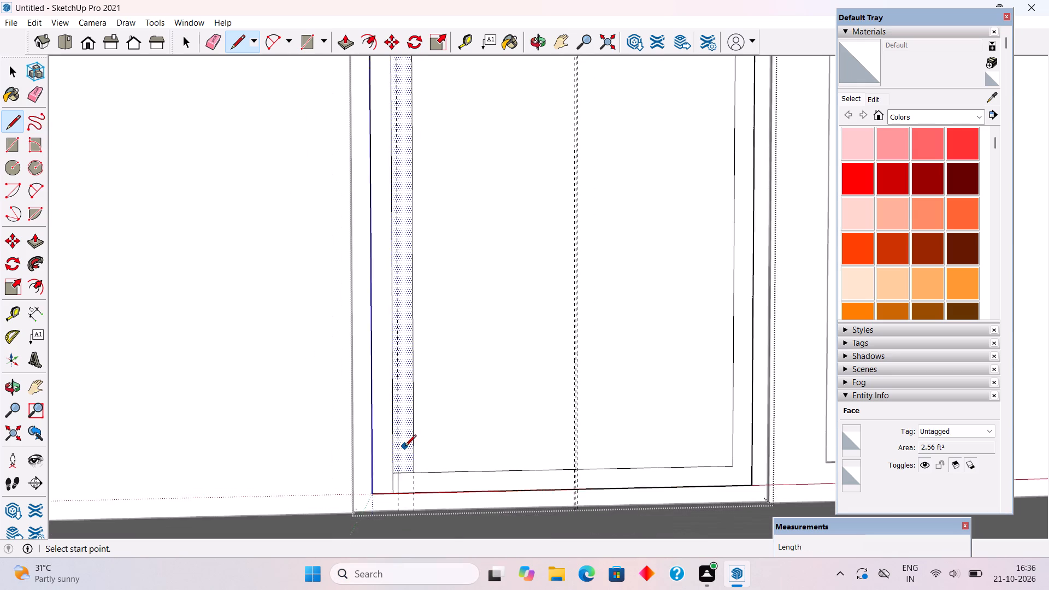
Draw two 4" lines at the panel's top, extending the 1" guide and the strip's left edge to the outer outline.
scroll(405, 447, down, 8)
scroll(393, 146, up, 9)
scroll(414, 194, up, 5)
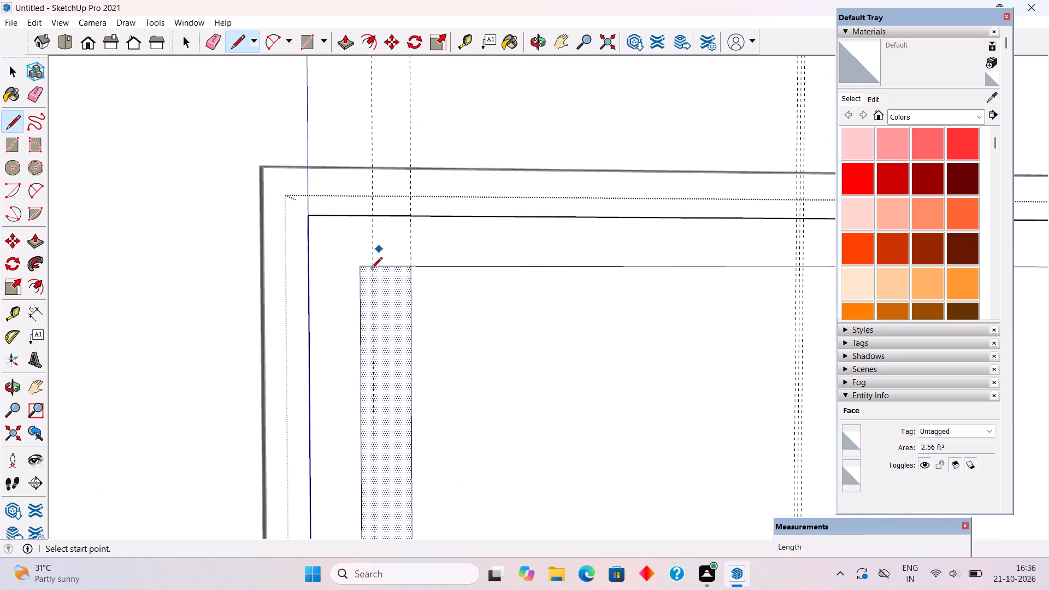
click(373, 268)
click(371, 217)
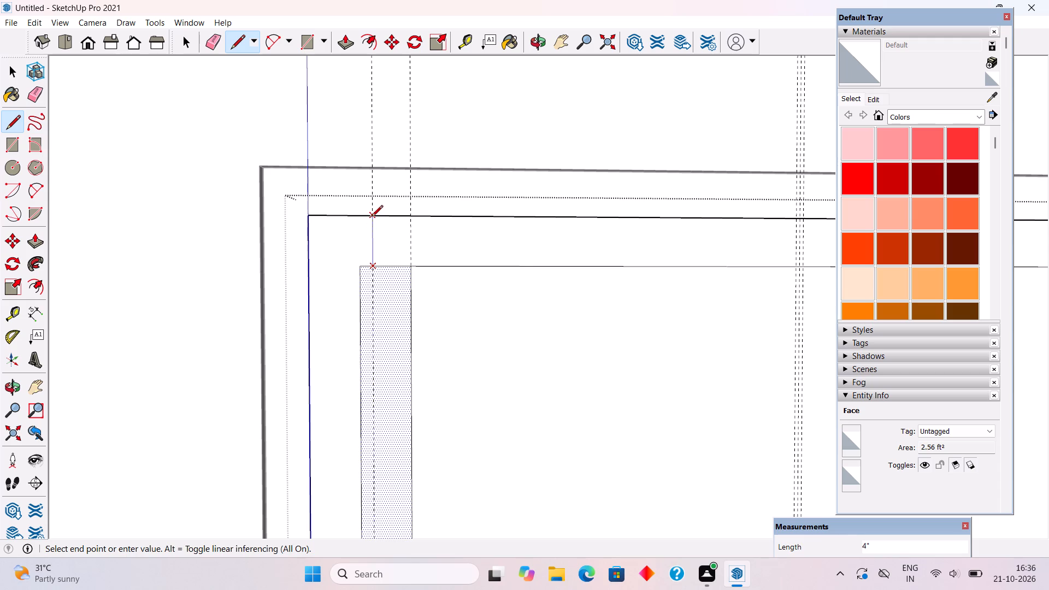
click(362, 266)
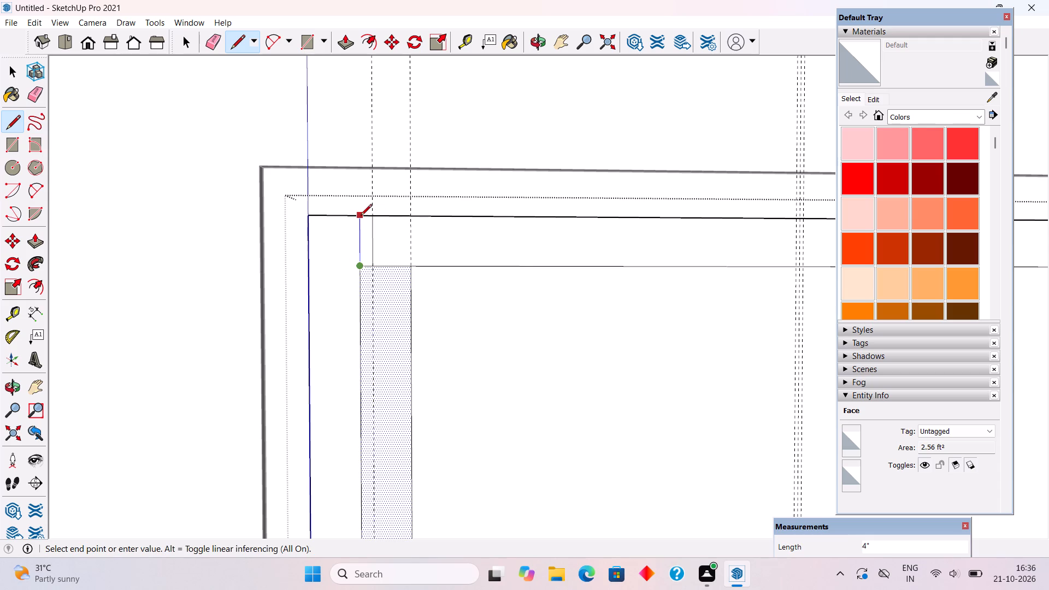
click(361, 216)
Erase the short horizontal segment between the two new lines at the top of the strip.
key(space)
text(e)
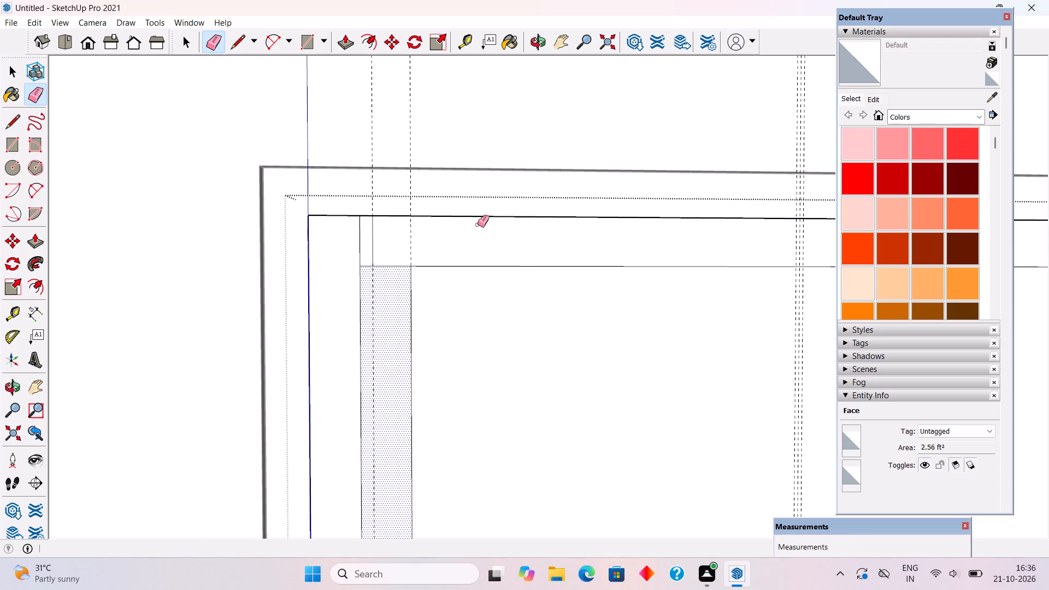
key(e)
scroll(373, 281, up, 3)
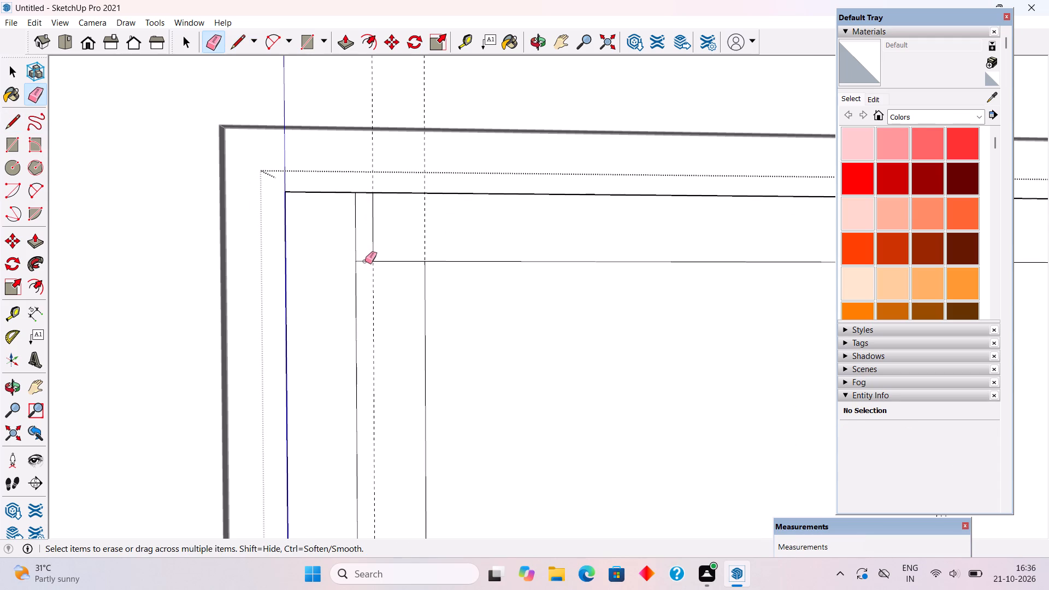
click(365, 261)
Draw a 7' 8" line down the 1" guide, from the inner outline's top edge to its bottom edge.
key(l)
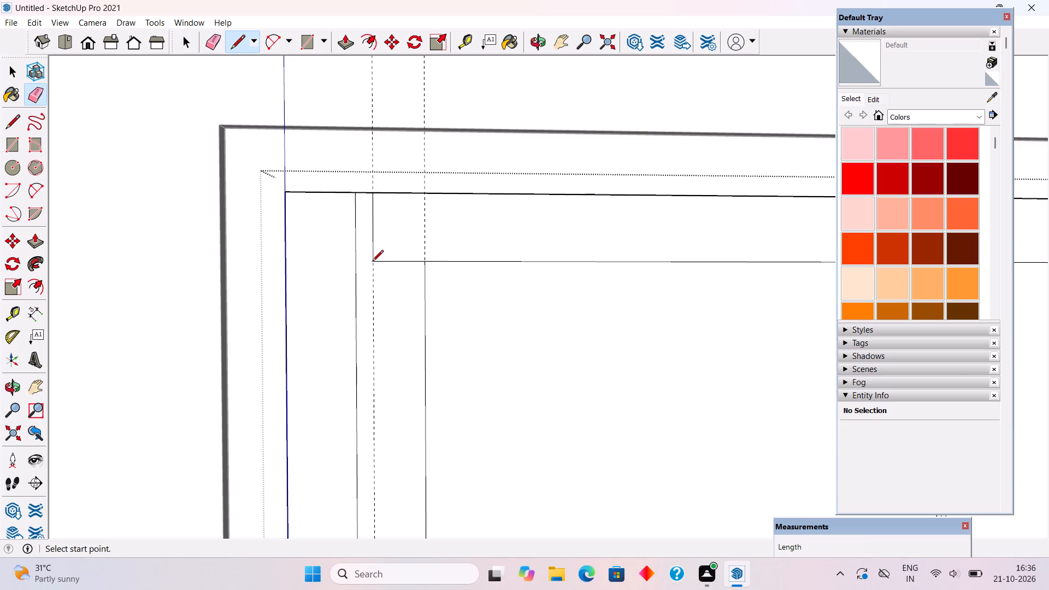
click(372, 262)
scroll(378, 254, down, 20)
scroll(378, 254, down, 3)
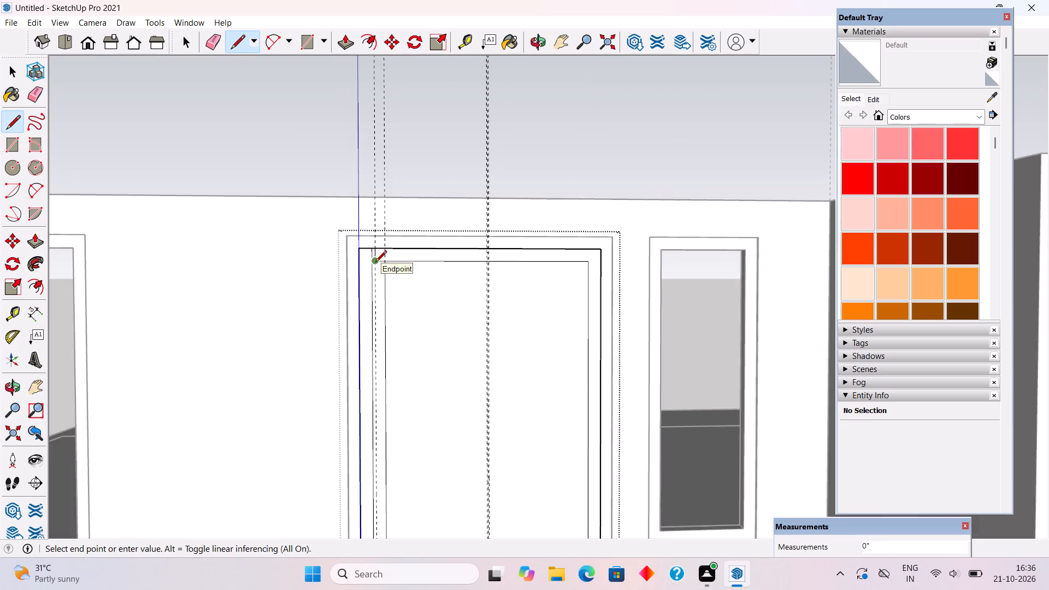
scroll(375, 263, down, 2)
scroll(375, 391, up, 5)
scroll(357, 462, up, 6)
scroll(371, 415, up, 3)
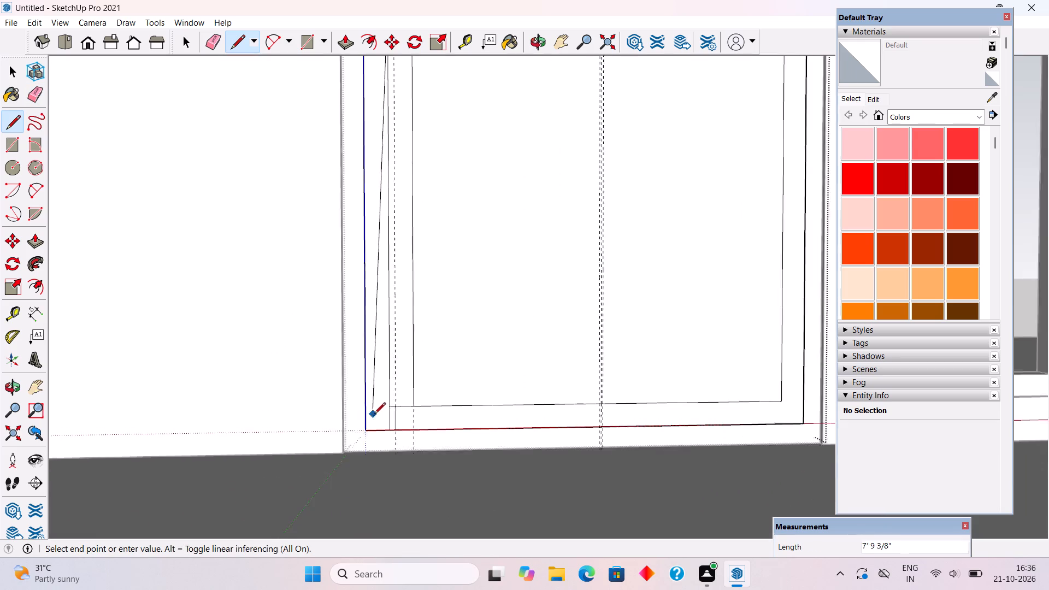
scroll(374, 415, up, 3)
click(399, 405)
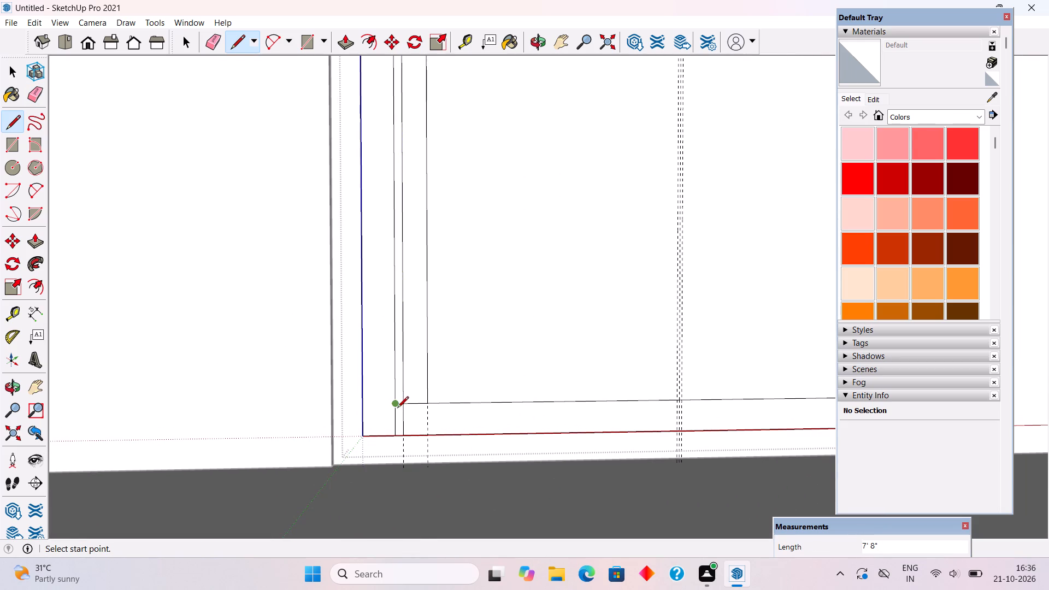
Erase the short horizontal segment between the two closely spaced lines at the bottom of the strip.
key(e)
scroll(394, 411, up, 5)
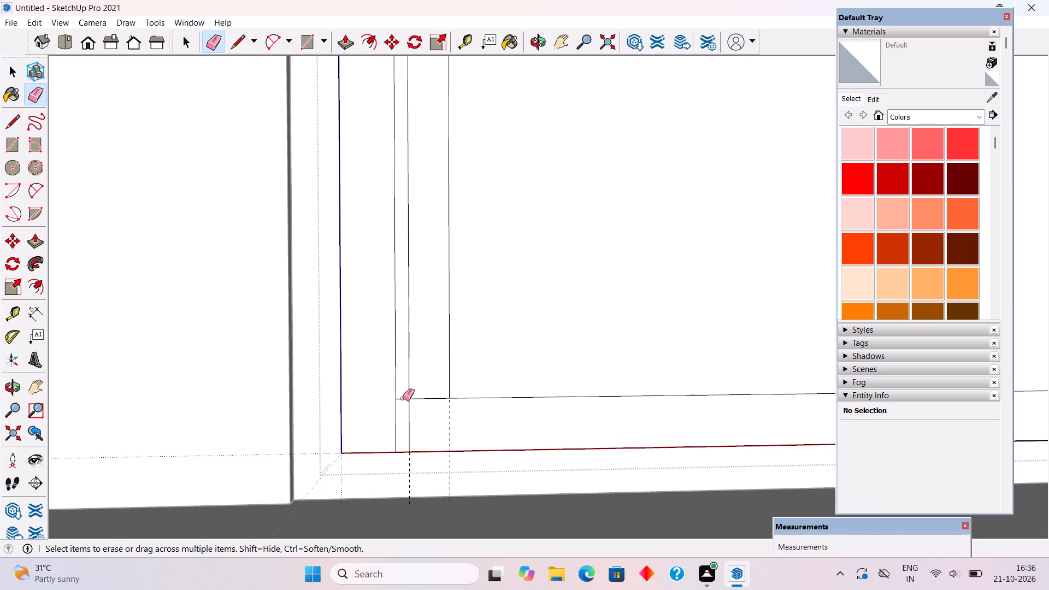
click(403, 400)
scroll(371, 429, down, 9)
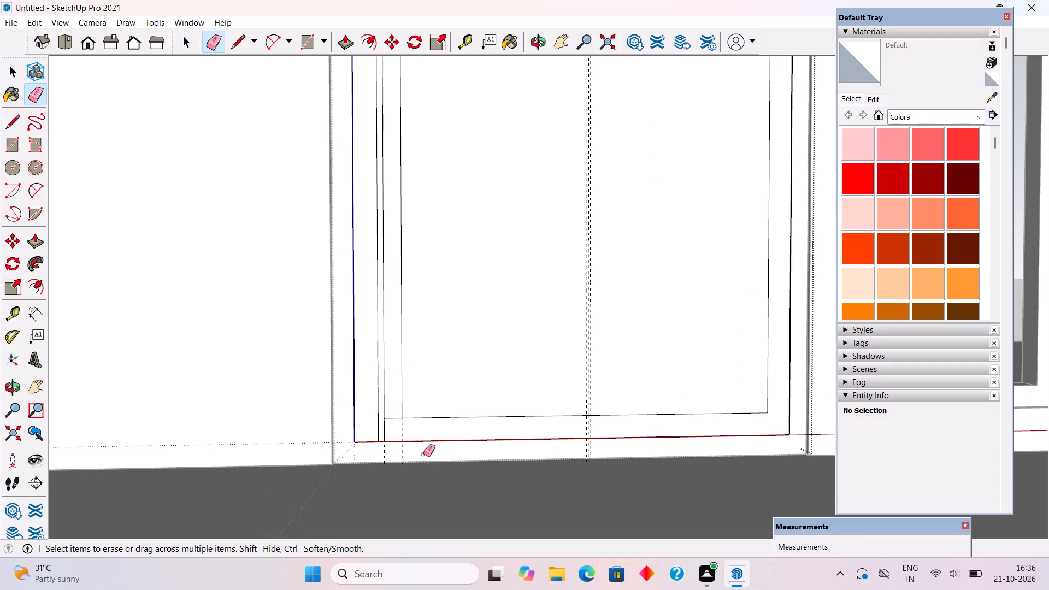
scroll(414, 450, down, 1)
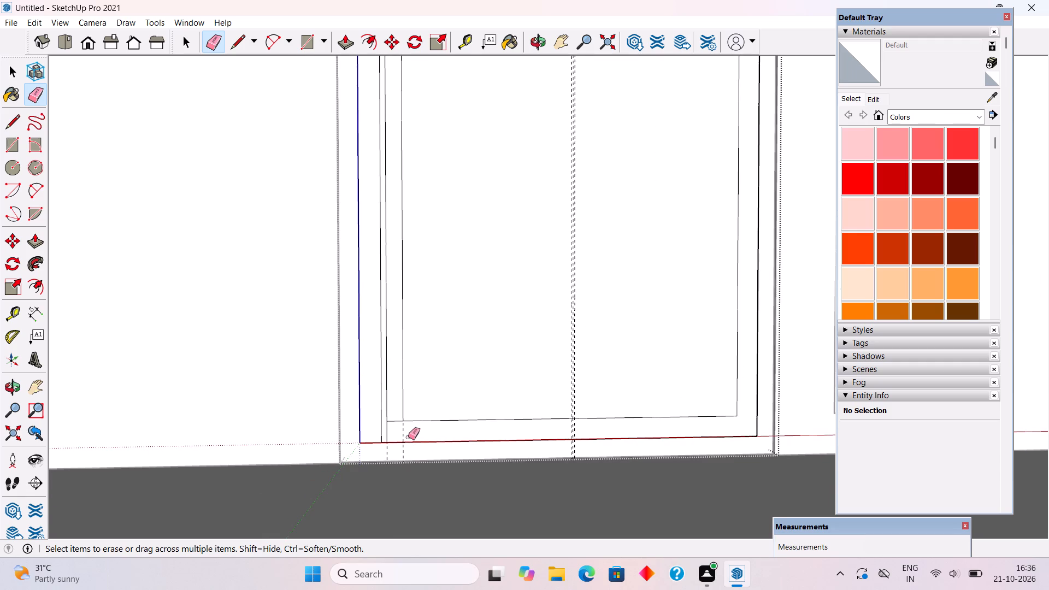
Extend the strip's right edge with 4" lines to the outer outline's bottom and top edges.
key(l)
click(404, 442)
click(404, 421)
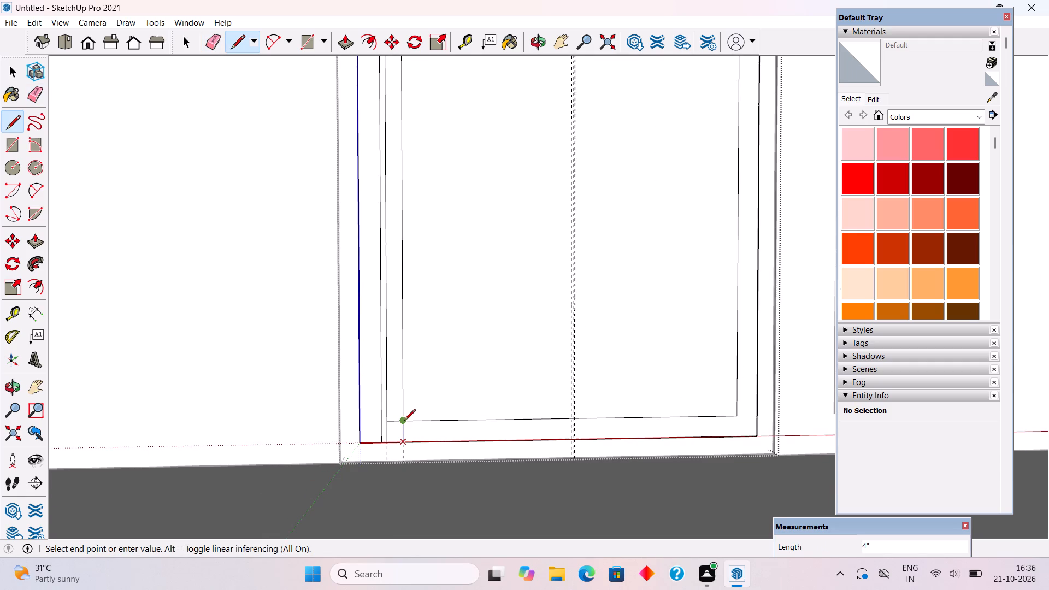
scroll(404, 458, down, 5)
scroll(398, 119, up, 1)
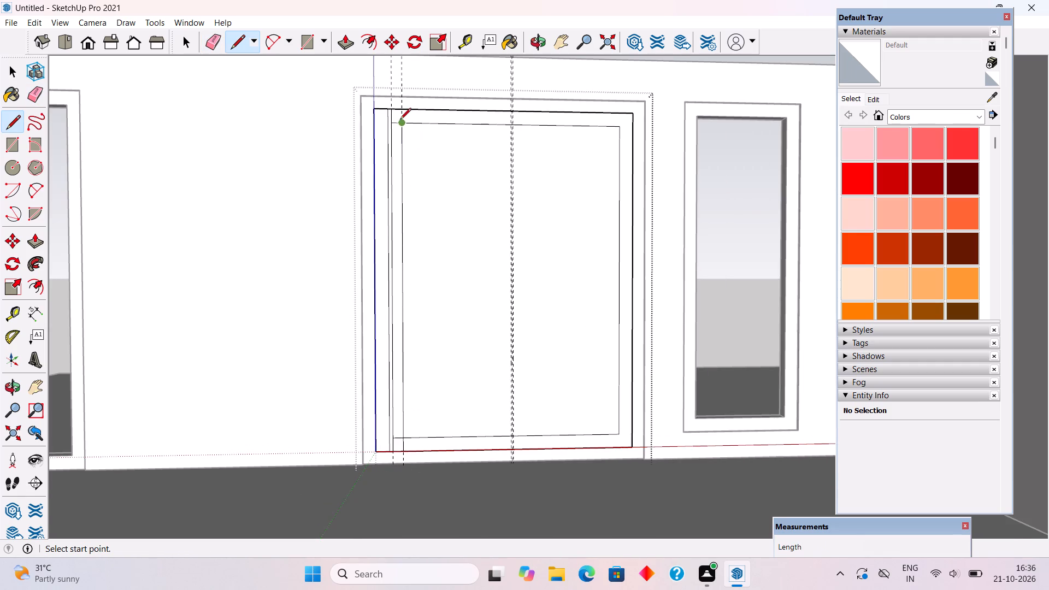
click(403, 122)
click(402, 110)
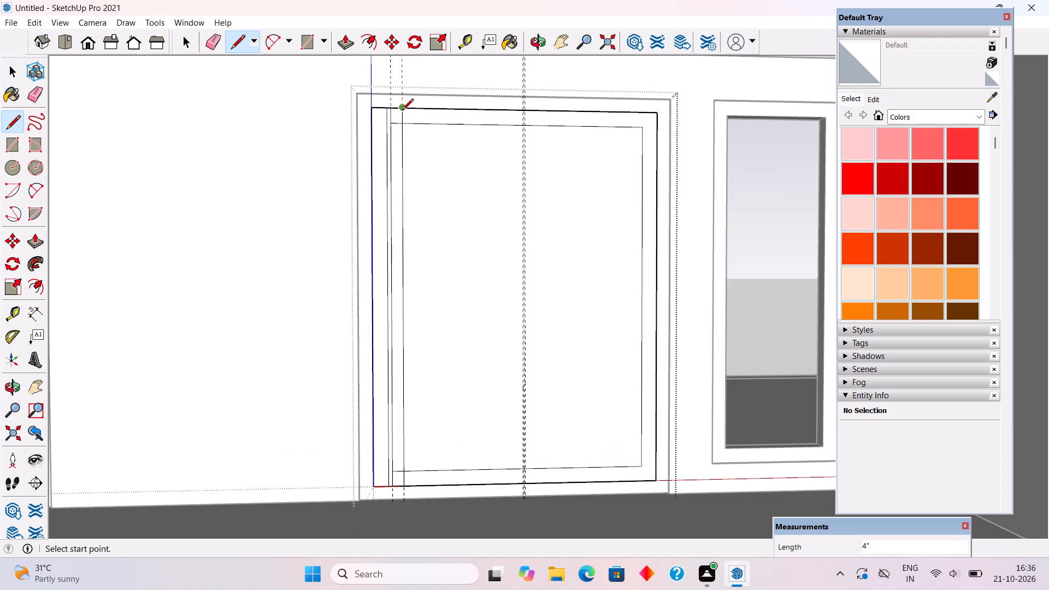
Erase the remaining horizontal segments crossing the strip at its top and bottom to form a full-height strip.
key(e)
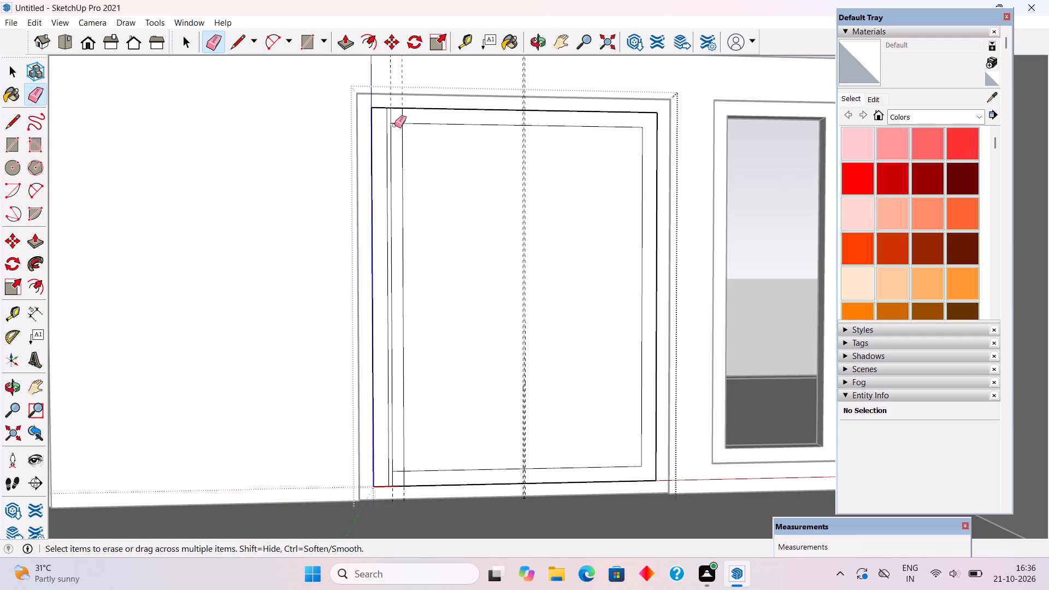
click(398, 123)
scroll(407, 489, up, 1)
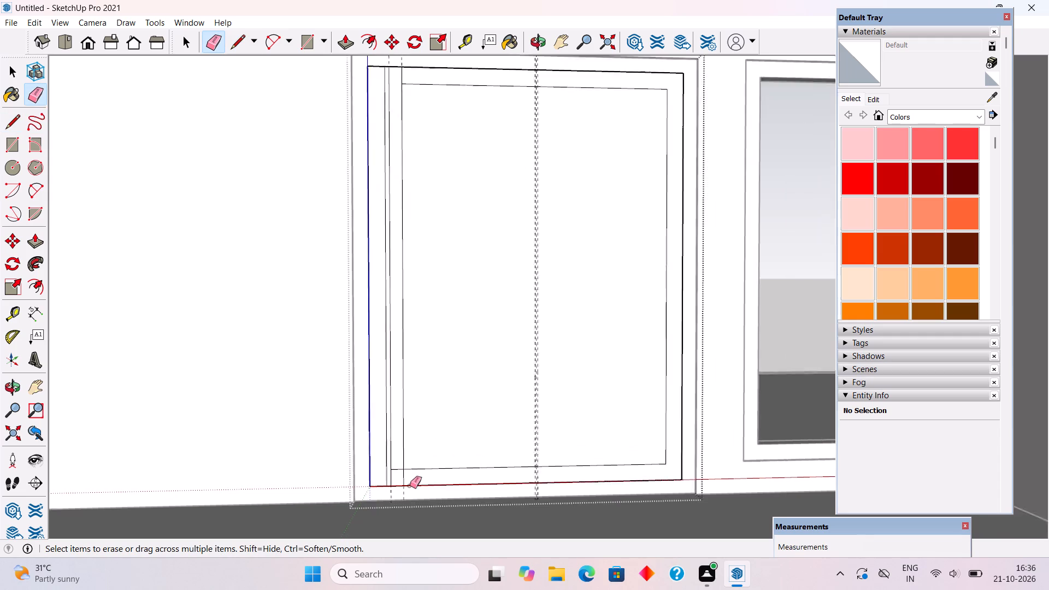
scroll(410, 486, up, 3)
click(394, 464)
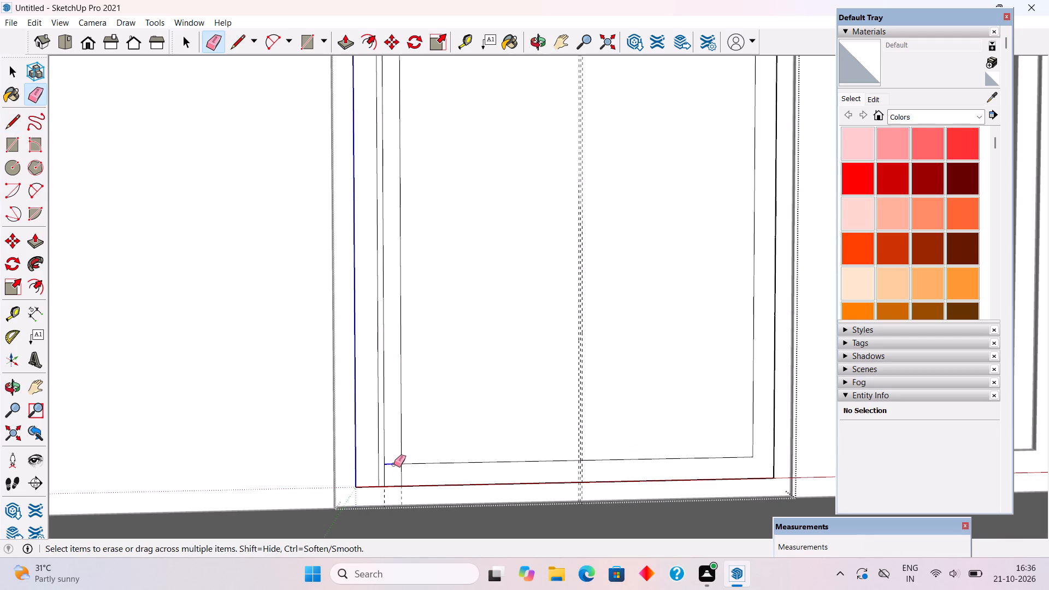
scroll(384, 475, down, 8)
key(space)
scroll(383, 477, down, 3)
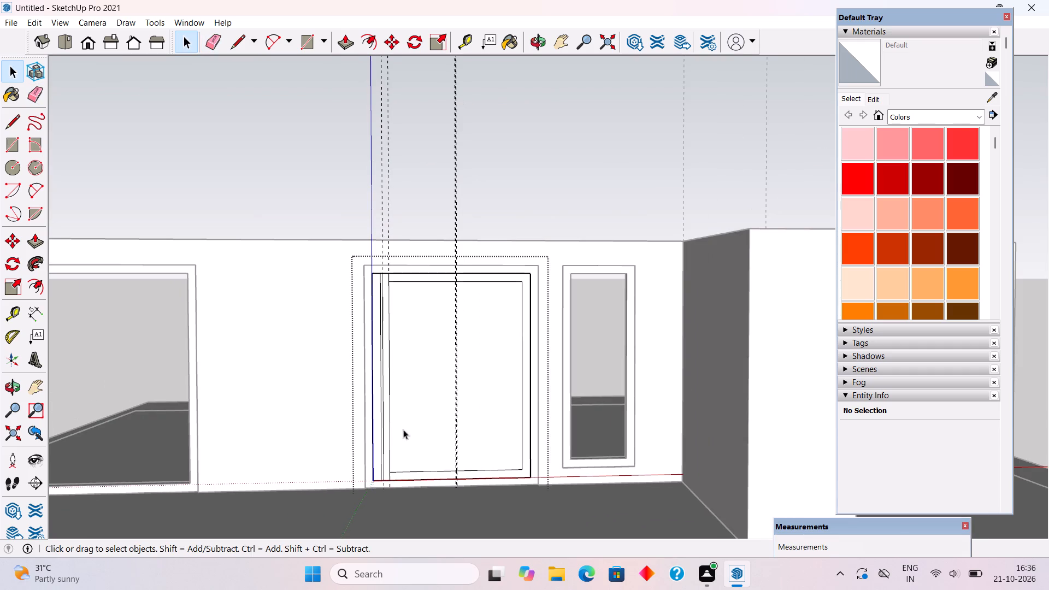
Place a vertical guide 0.3" inside the right edge of the full-height strip.
scroll(392, 284, up, 4)
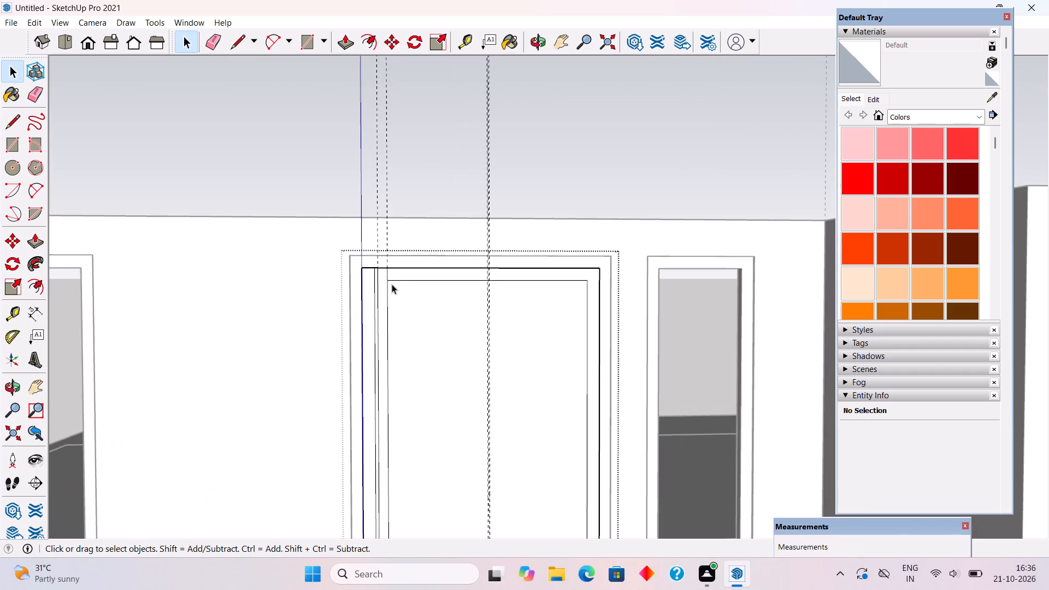
scroll(392, 284, up, 7)
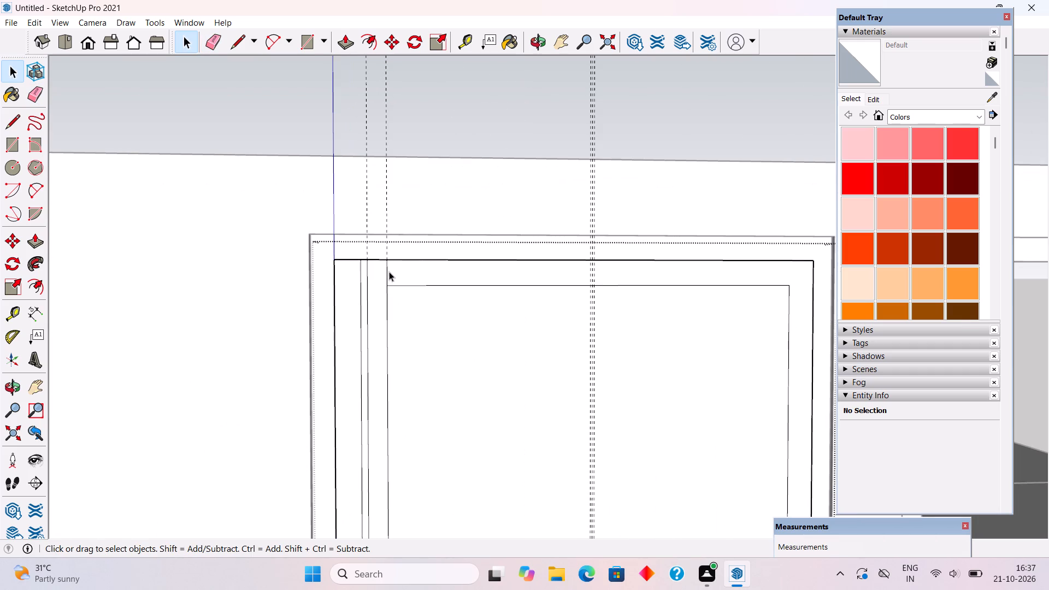
click(382, 302)
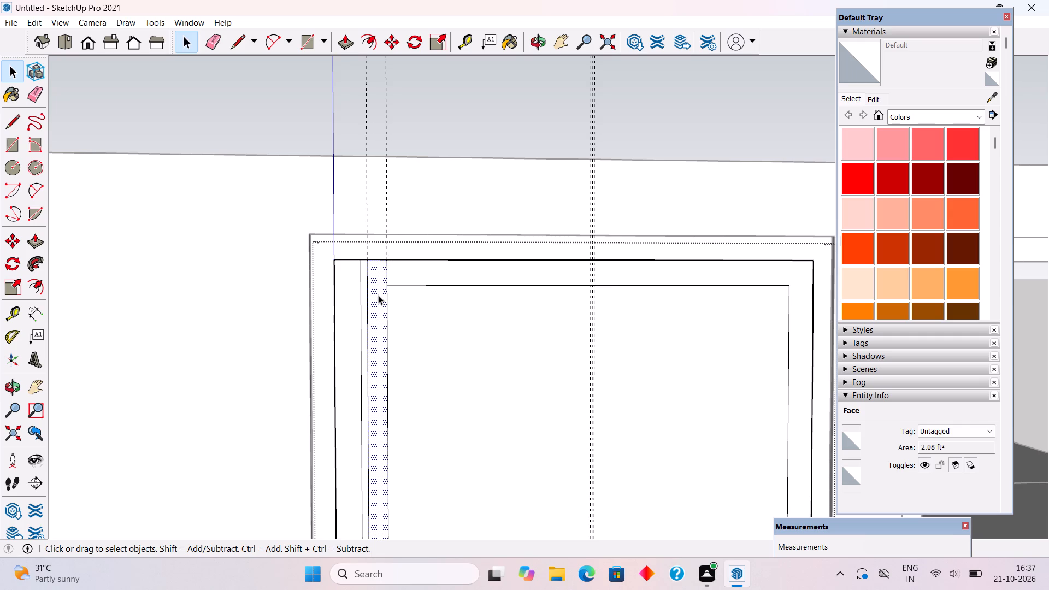
scroll(417, 323, up, 5)
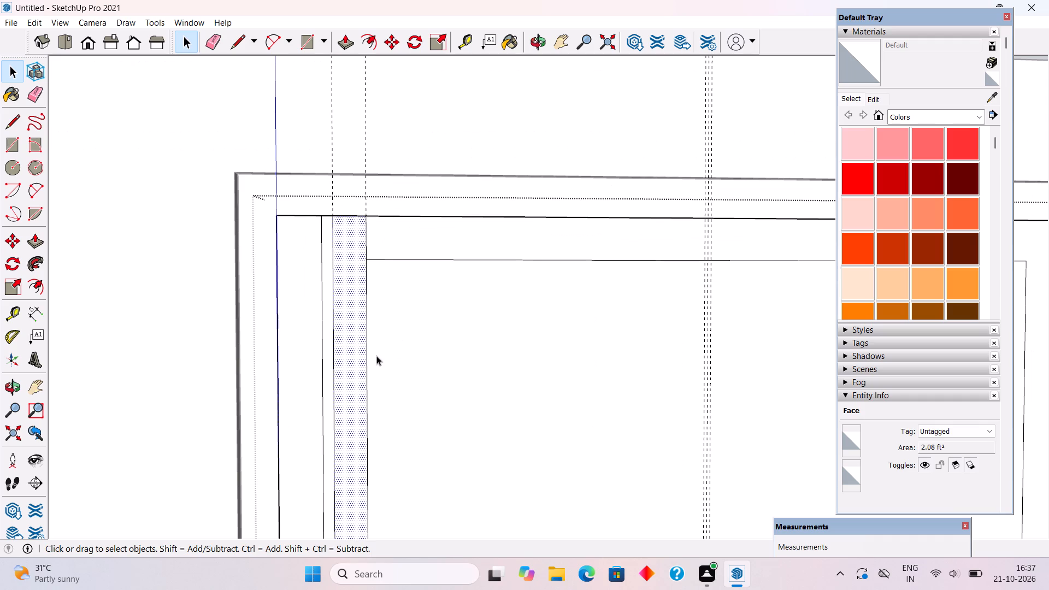
key(t)
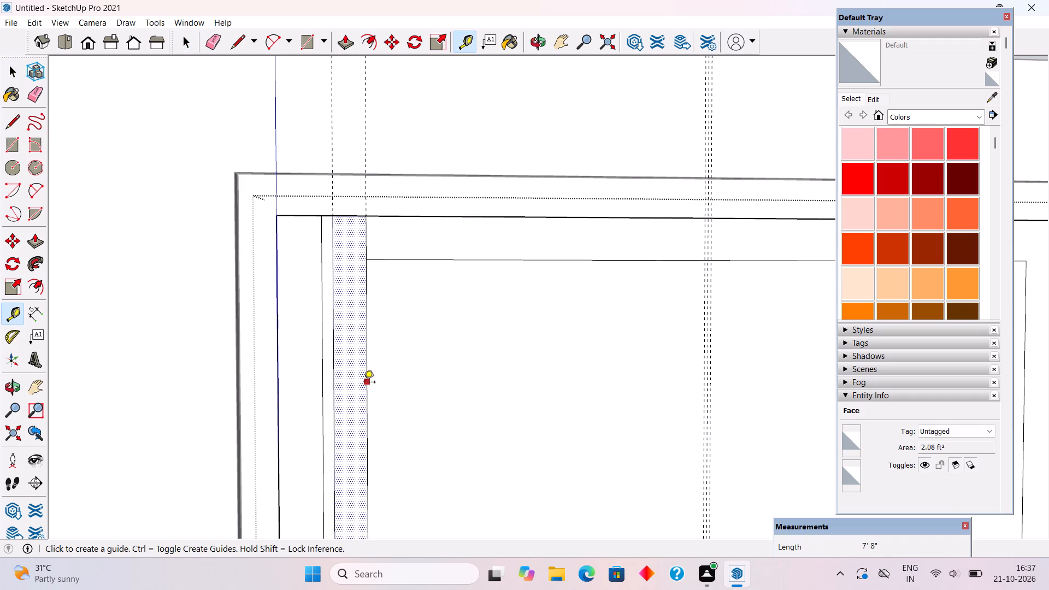
click(364, 383)
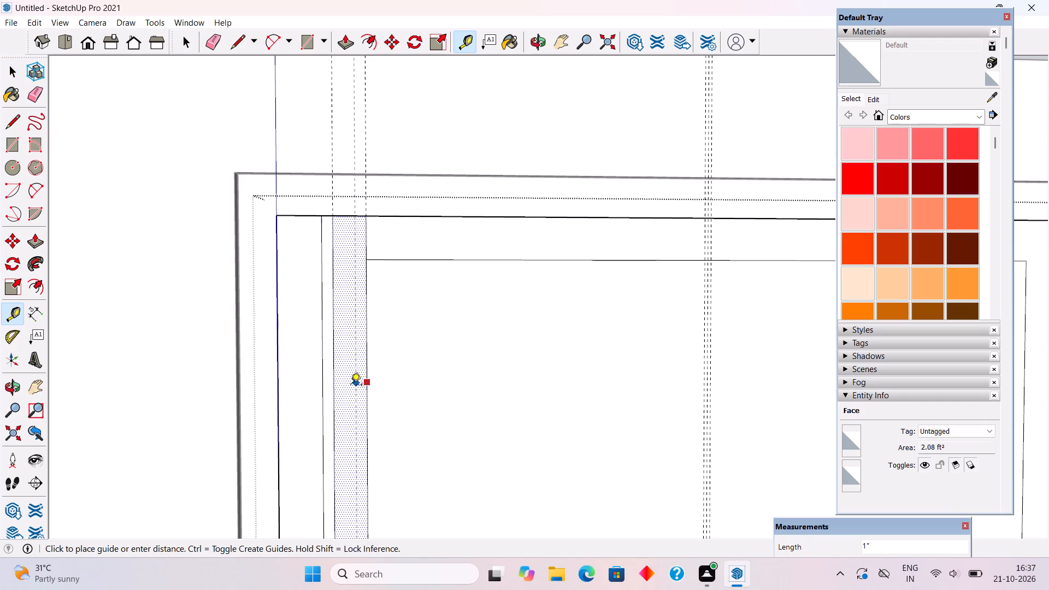
text(.3")
key(Return)
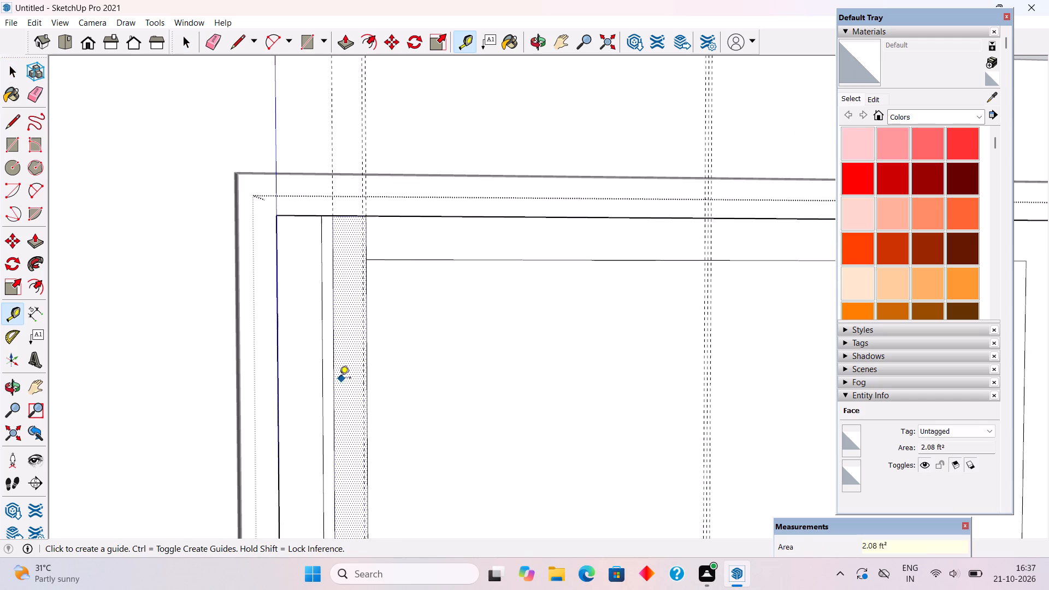
Place a vertical guide 0.3" to the left of the leftmost inner vertical line, inside the panel's left border.
click(319, 397)
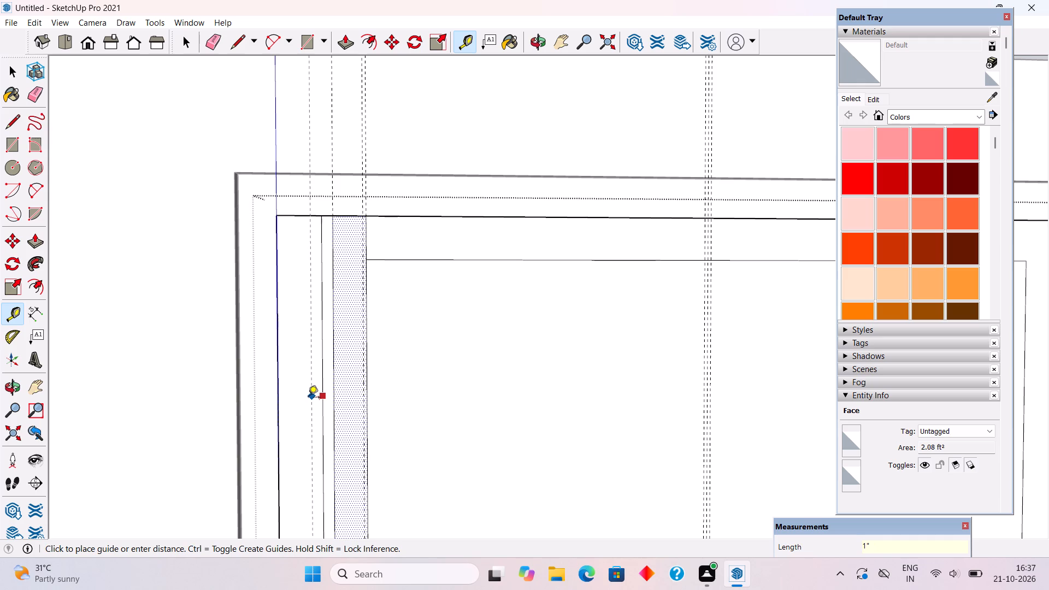
key(Return)
text(.3")
key(Return)
scroll(308, 398, down, 3)
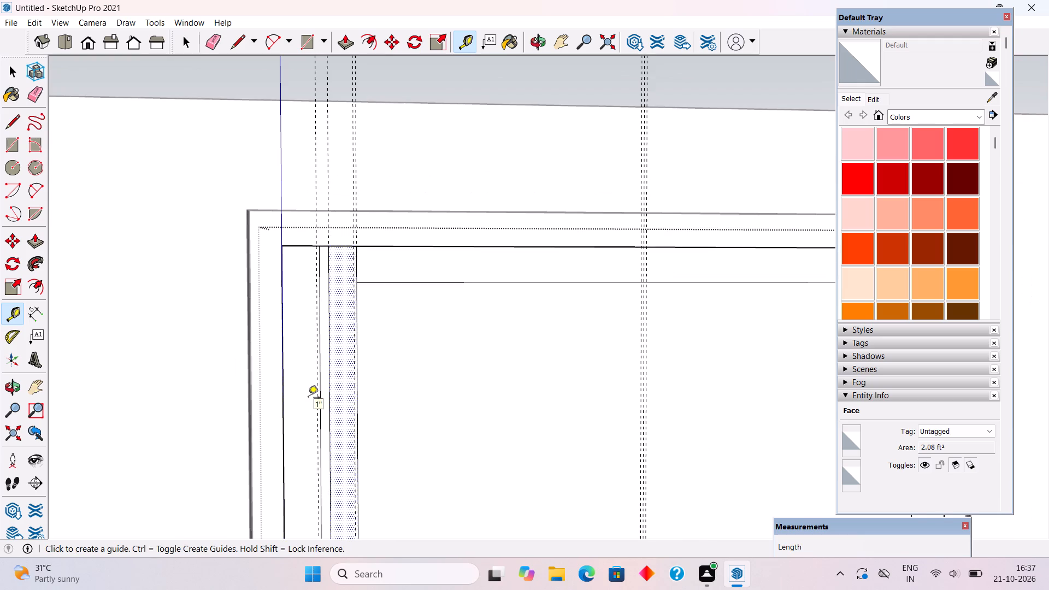
Draw an 8' 4" vertical line along the guide just inside the full-height strip's right edge.
key(l)
scroll(349, 267, up, 6)
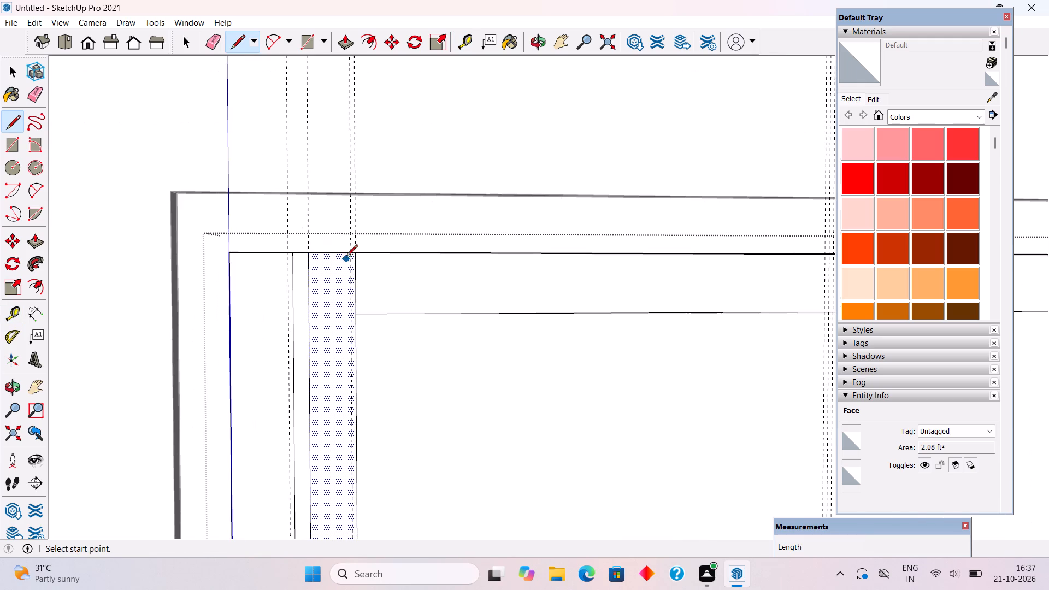
scroll(346, 257, up, 6)
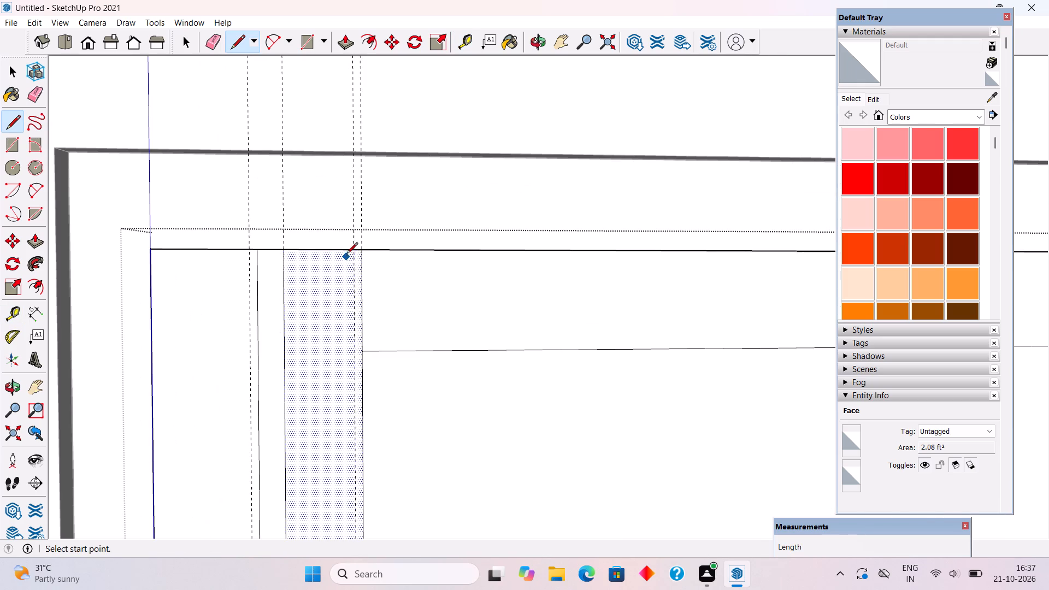
click(352, 247)
scroll(350, 273, down, 18)
scroll(343, 268, down, 11)
scroll(335, 509, up, 8)
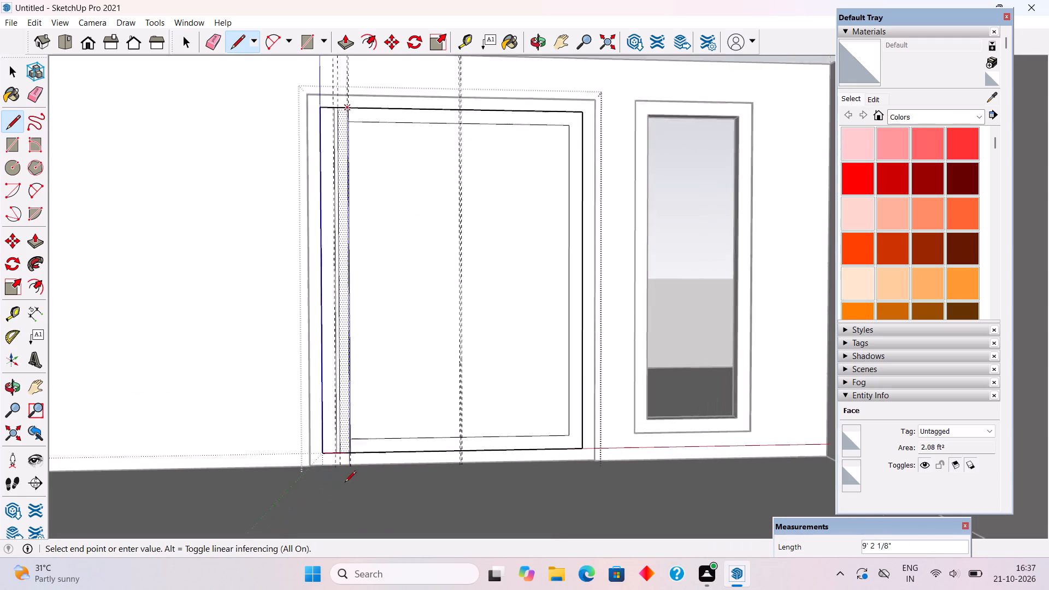
scroll(345, 483, up, 20)
scroll(345, 483, up, 2)
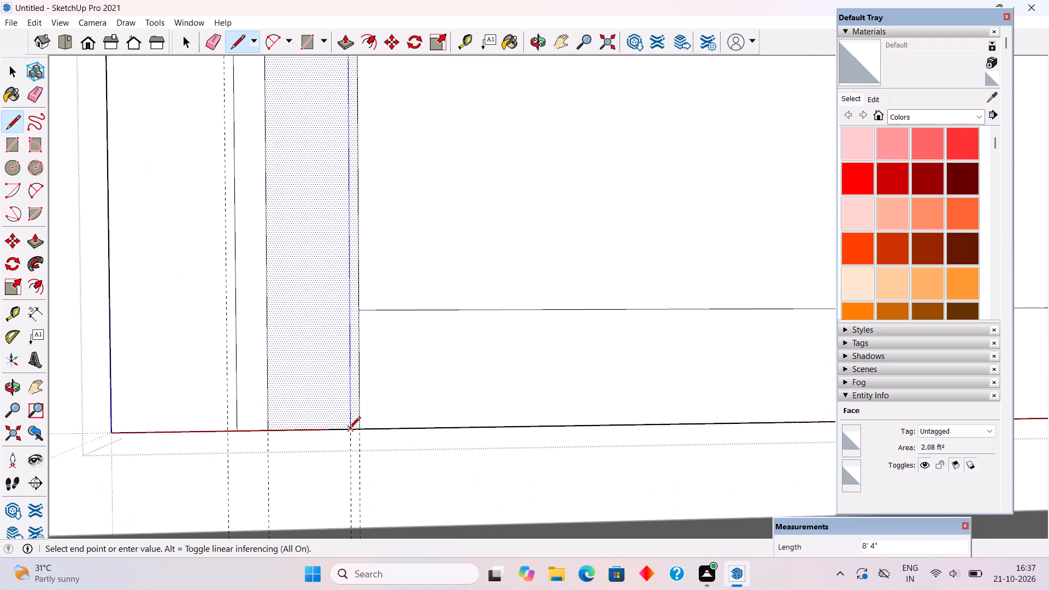
click(349, 429)
Draw an 8' 4" vertical line along the guide just left of the leftmost inner vertical line, from bottom to top edge.
click(229, 430)
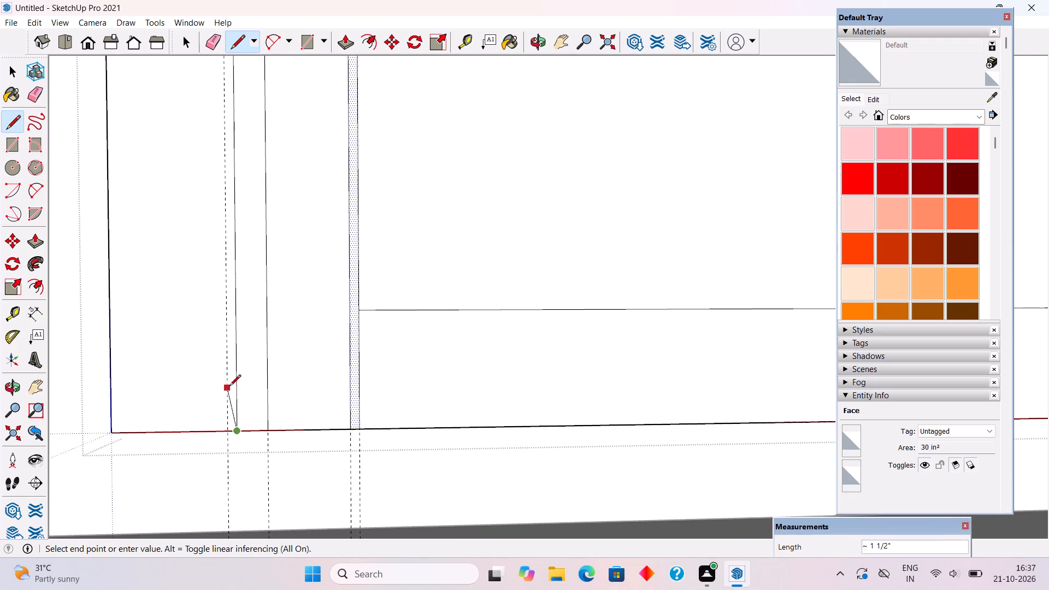
scroll(229, 387, down, 5)
key(l)
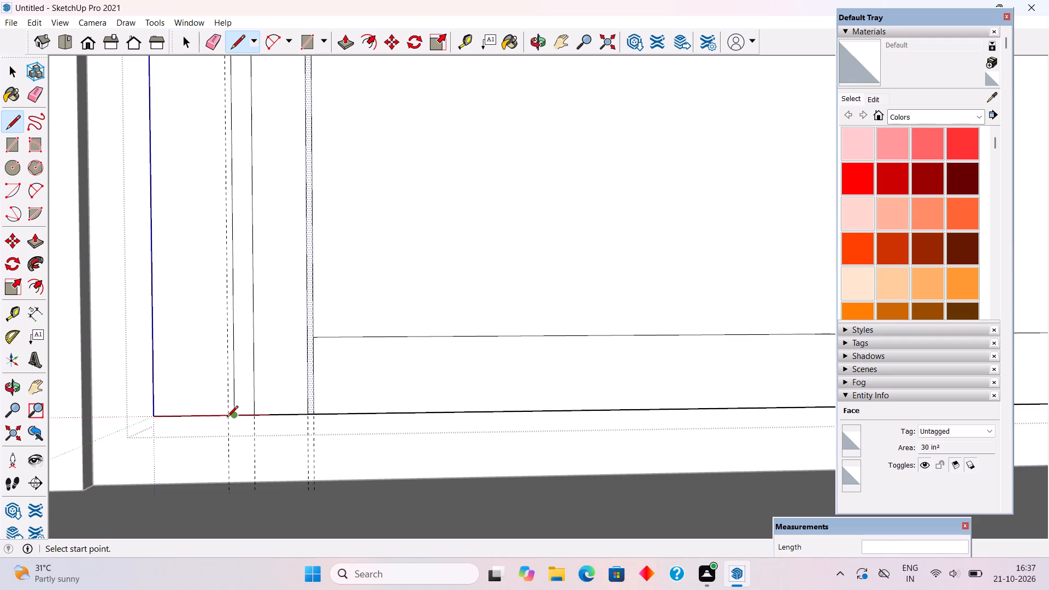
scroll(227, 418, up, 6)
click(226, 414)
scroll(226, 414, down, 11)
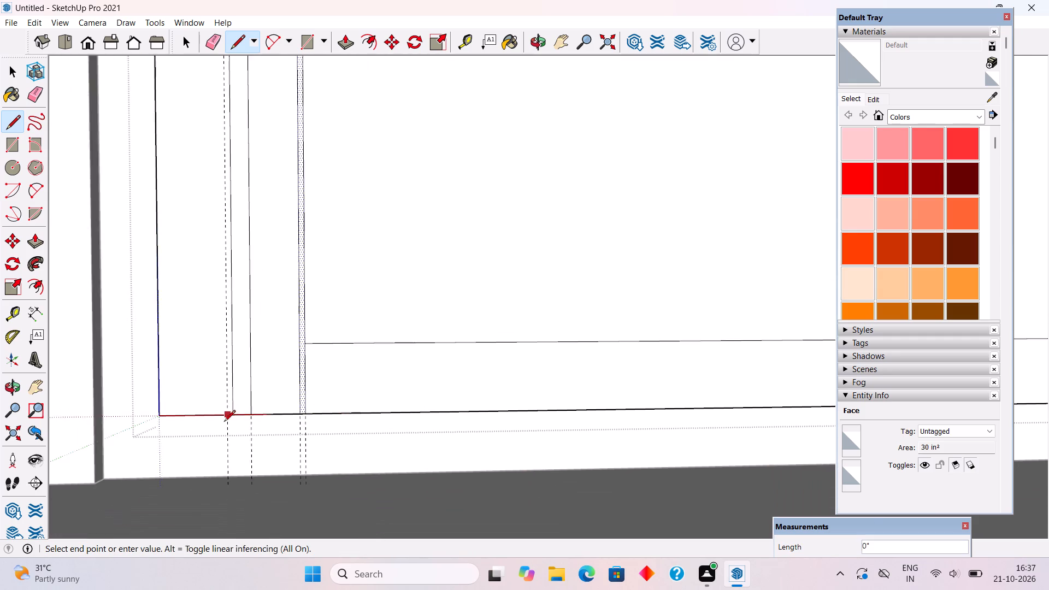
scroll(224, 422, down, 19)
scroll(214, 144, up, 2)
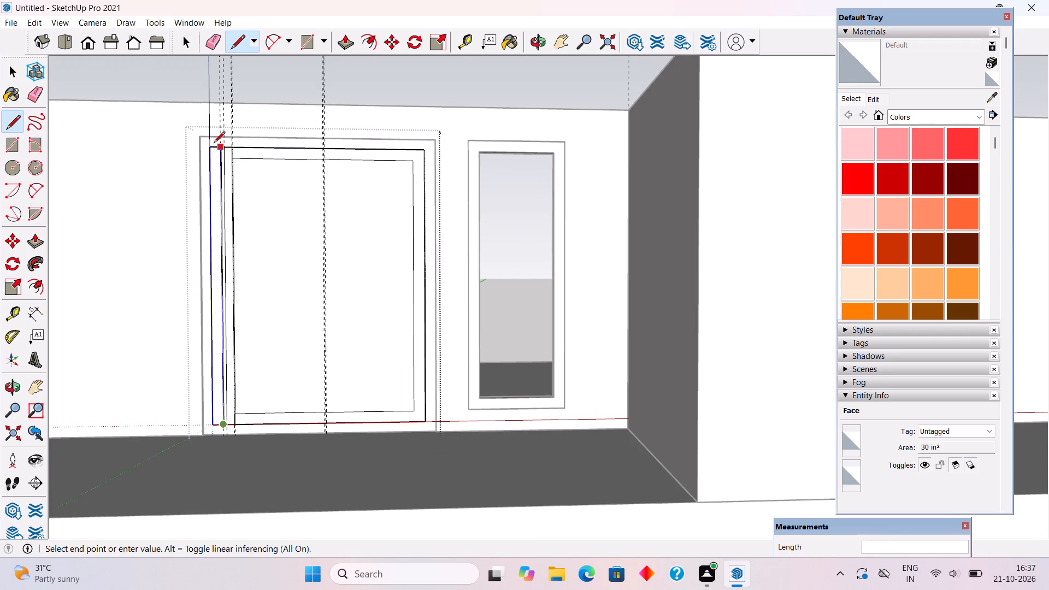
scroll(214, 144, up, 17)
click(225, 147)
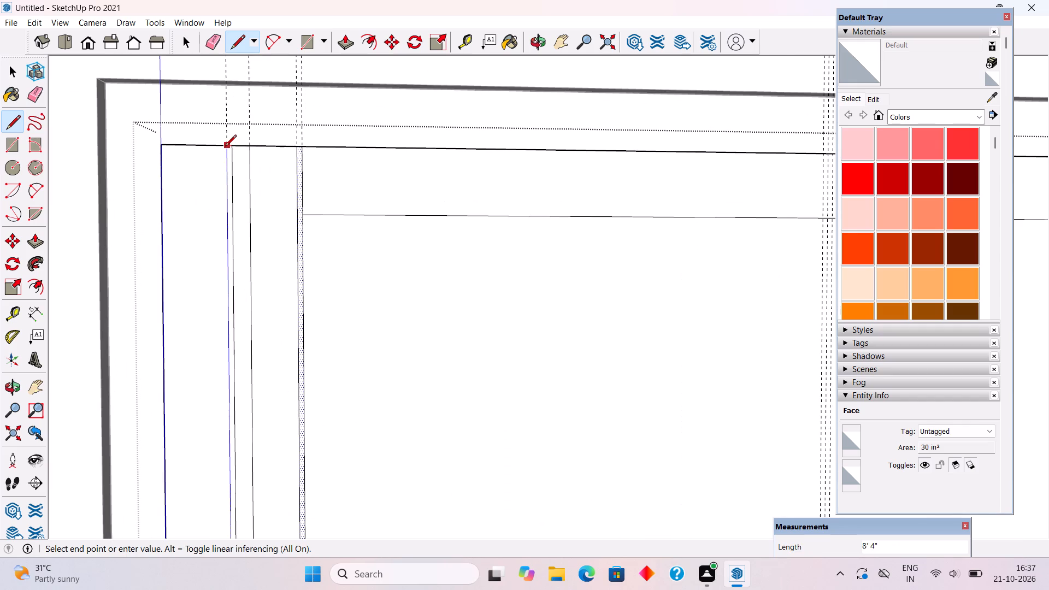
scroll(180, 419, down, 8)
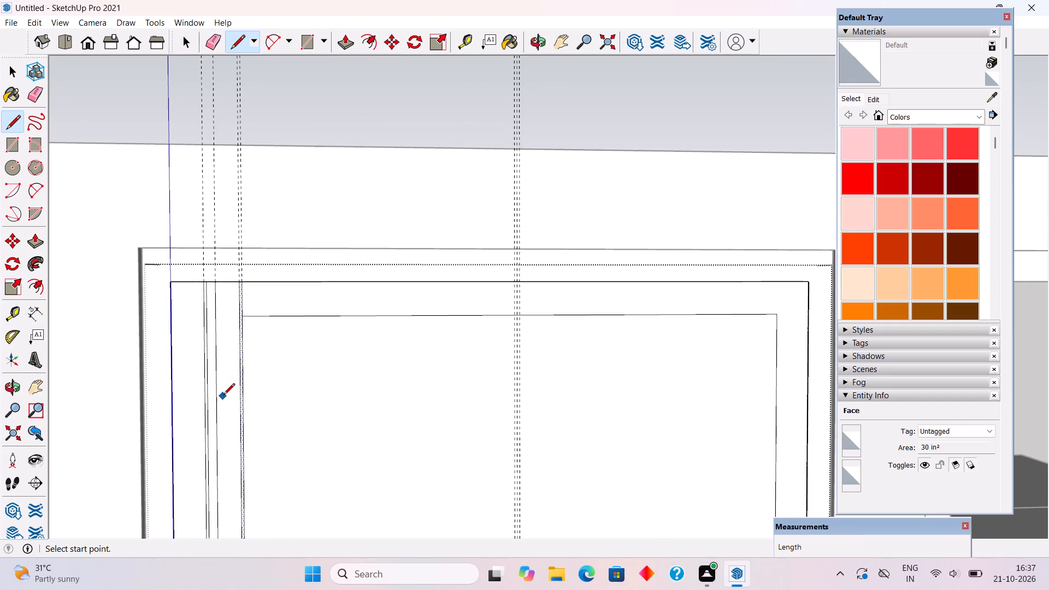
key(space)
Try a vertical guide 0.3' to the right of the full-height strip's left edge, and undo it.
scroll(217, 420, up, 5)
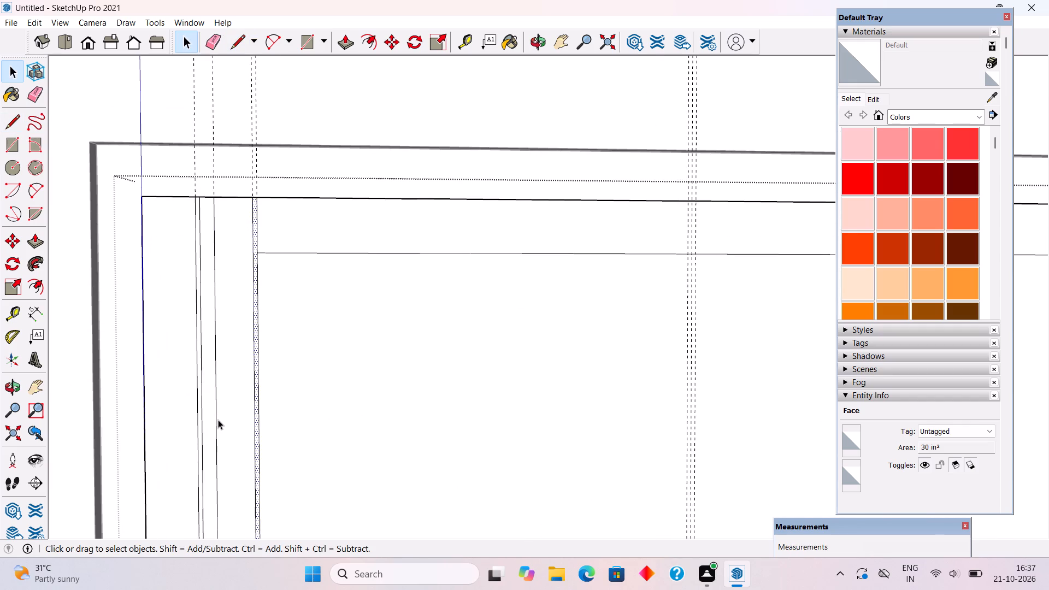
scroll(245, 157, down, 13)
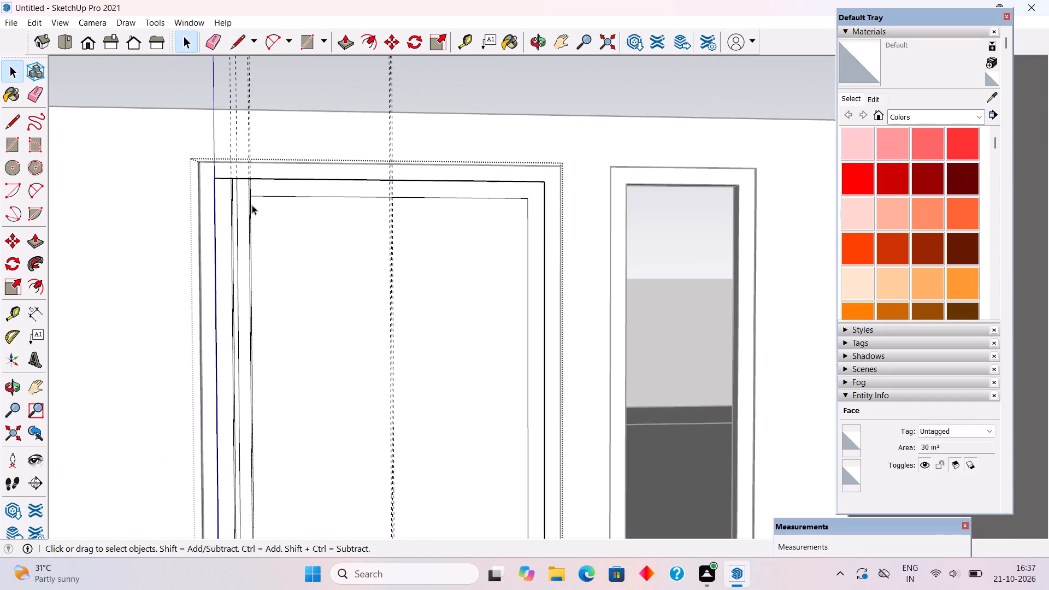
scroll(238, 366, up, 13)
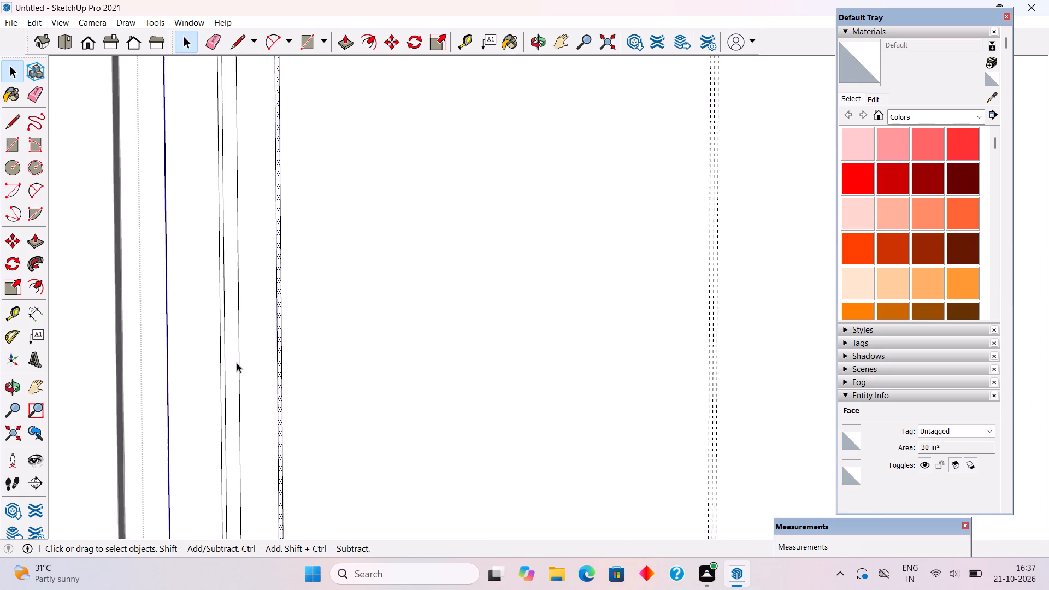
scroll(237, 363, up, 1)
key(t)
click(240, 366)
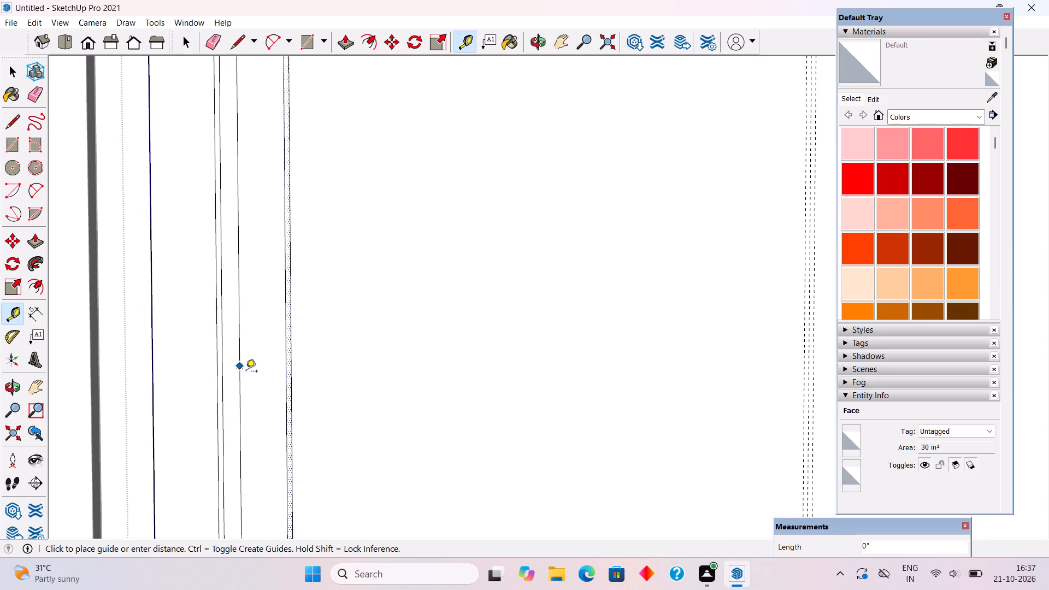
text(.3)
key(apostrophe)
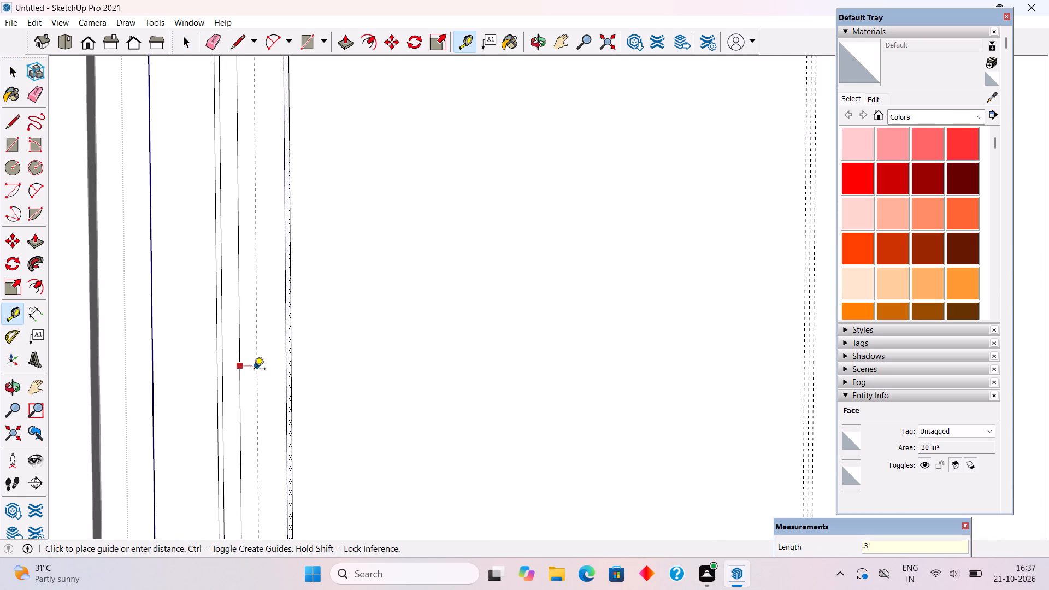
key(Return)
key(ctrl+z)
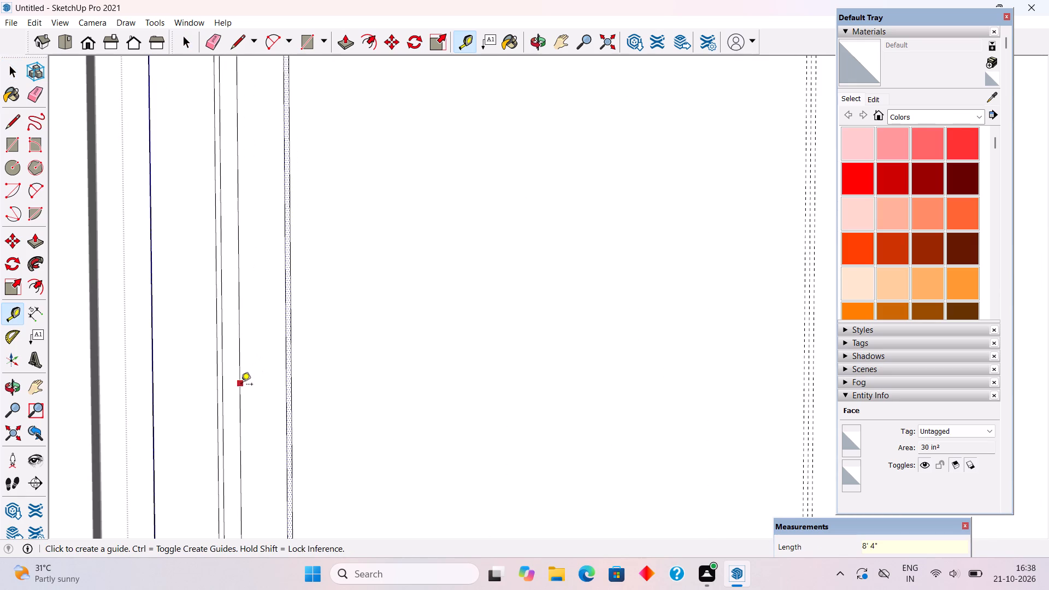
Place a vertical guide 0.3" inside the full-height strip's left edge.
click(241, 385)
text(.3")
key(Return)
Draw an 8' 4" vertical line along the guide just inside the strip's left edge, from top to bottom edge.
key(l)
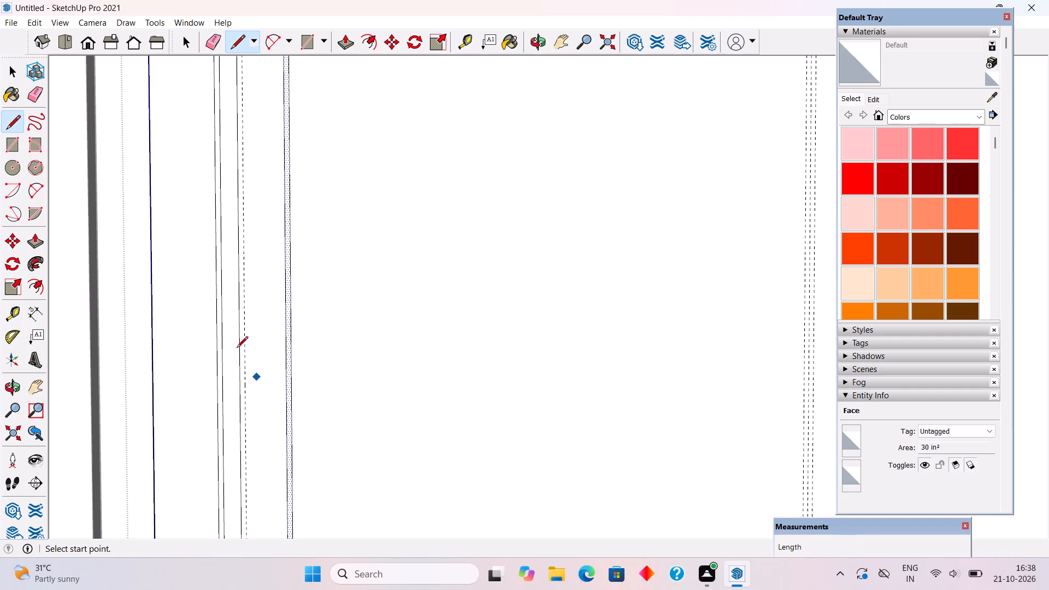
scroll(213, 251, down, 15)
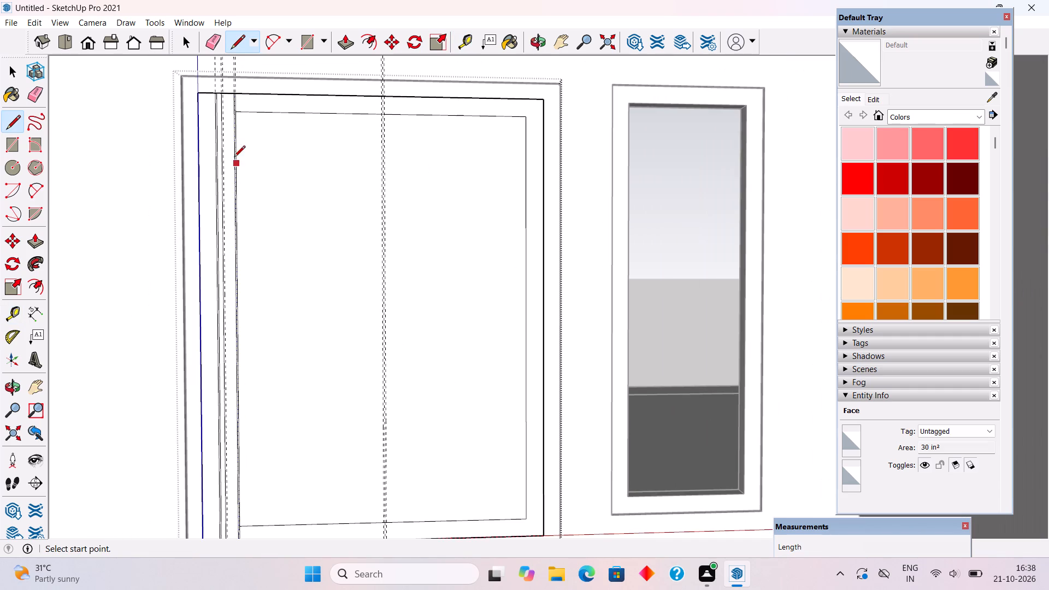
scroll(217, 86, up, 13)
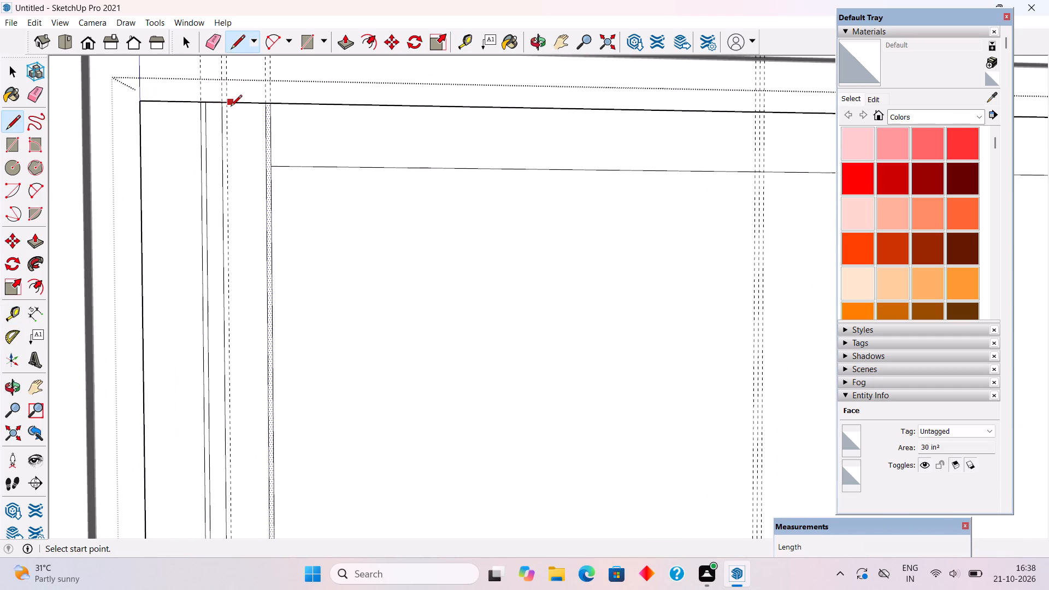
scroll(229, 103, up, 10)
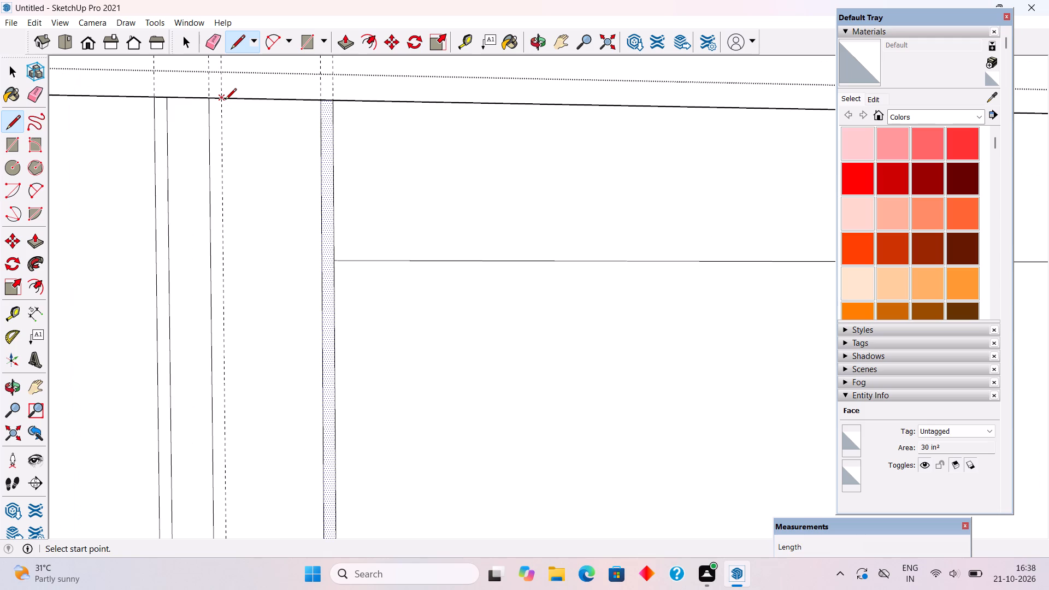
click(225, 101)
scroll(223, 152, down, 20)
scroll(223, 152, down, 1)
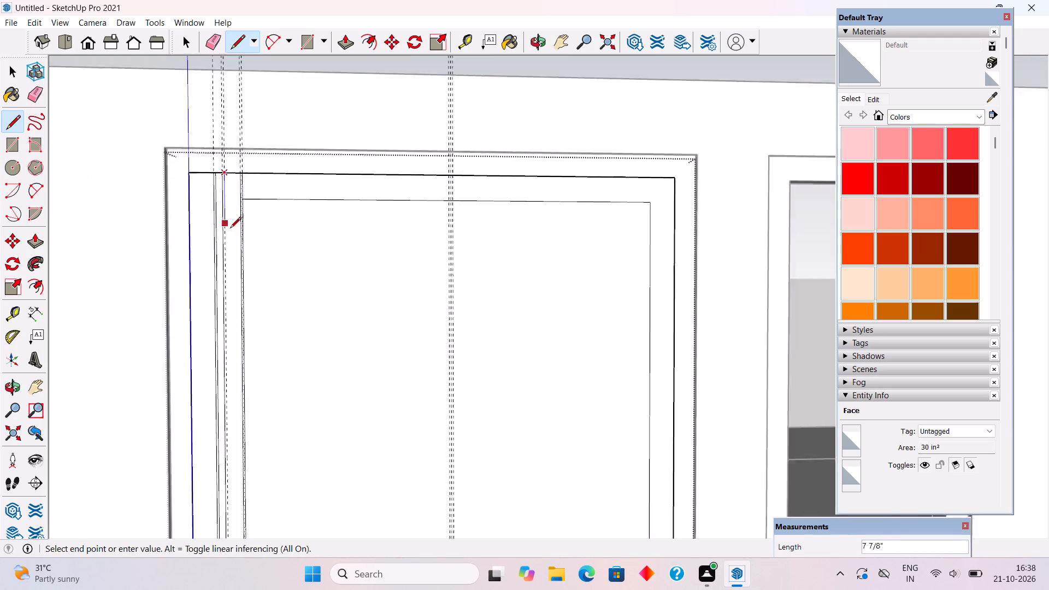
scroll(230, 229, down, 5)
scroll(263, 351, down, 12)
scroll(250, 495, up, 7)
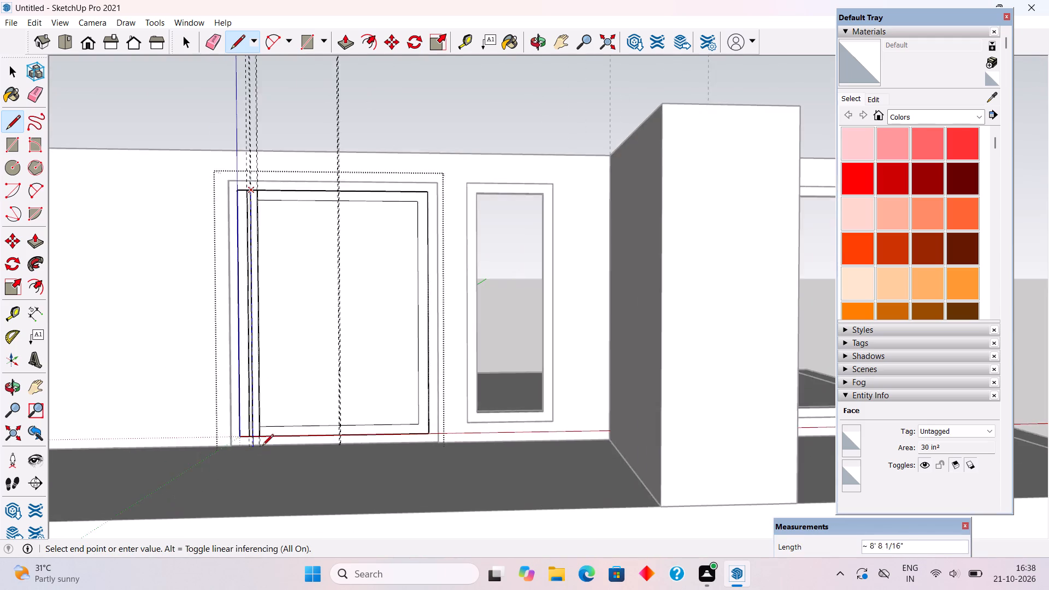
scroll(262, 446, up, 20)
scroll(262, 446, up, 5)
scroll(242, 388, up, 5)
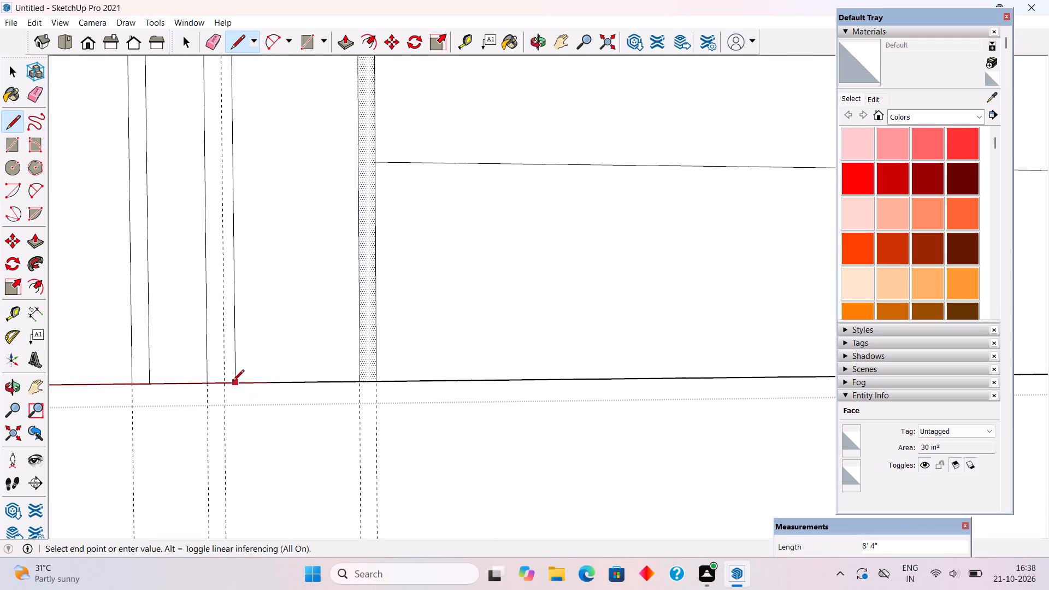
click(225, 382)
scroll(222, 383, down, 5)
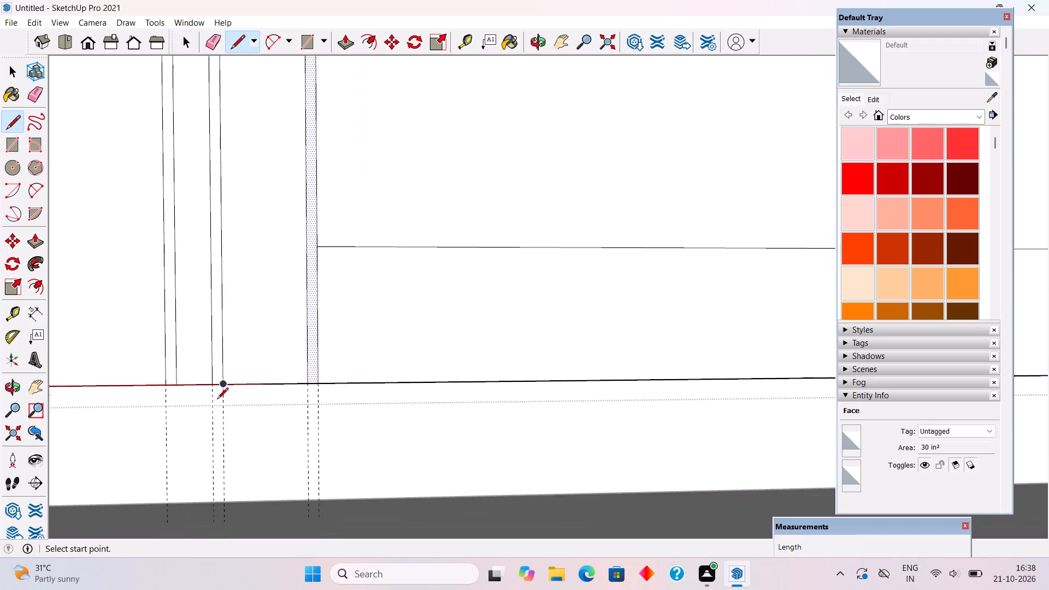
scroll(217, 400, down, 5)
key(space)
Place a vertical guide midway across the strip, about 1 3/16" from the line just inside its left edge.
key(t)
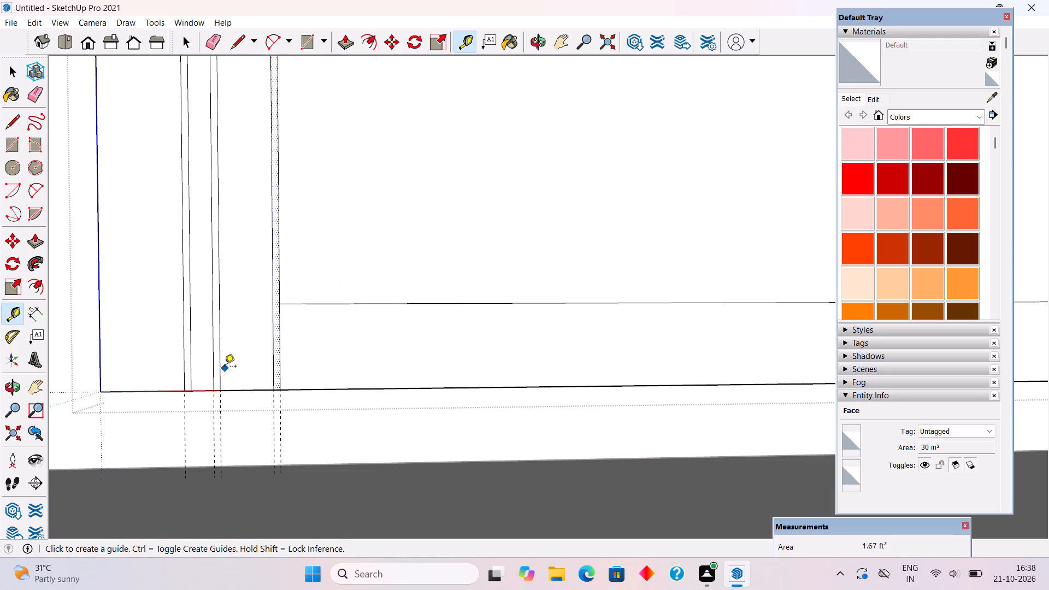
click(223, 358)
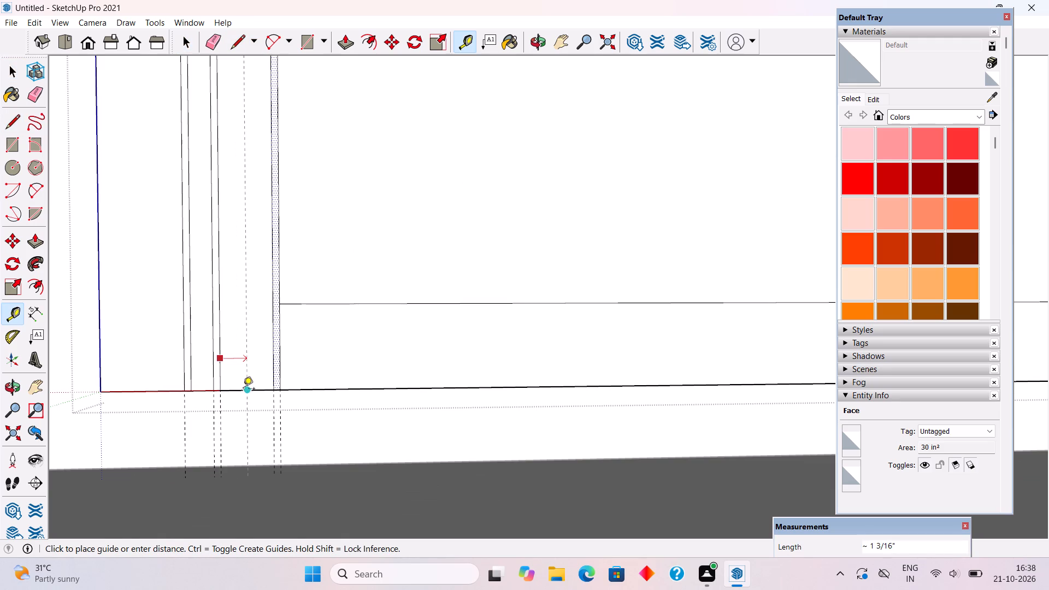
click(245, 390)
Place a vertical guide 0.15" right of the strip's centre guide and another 0.3" to the left of that one.
click(246, 372)
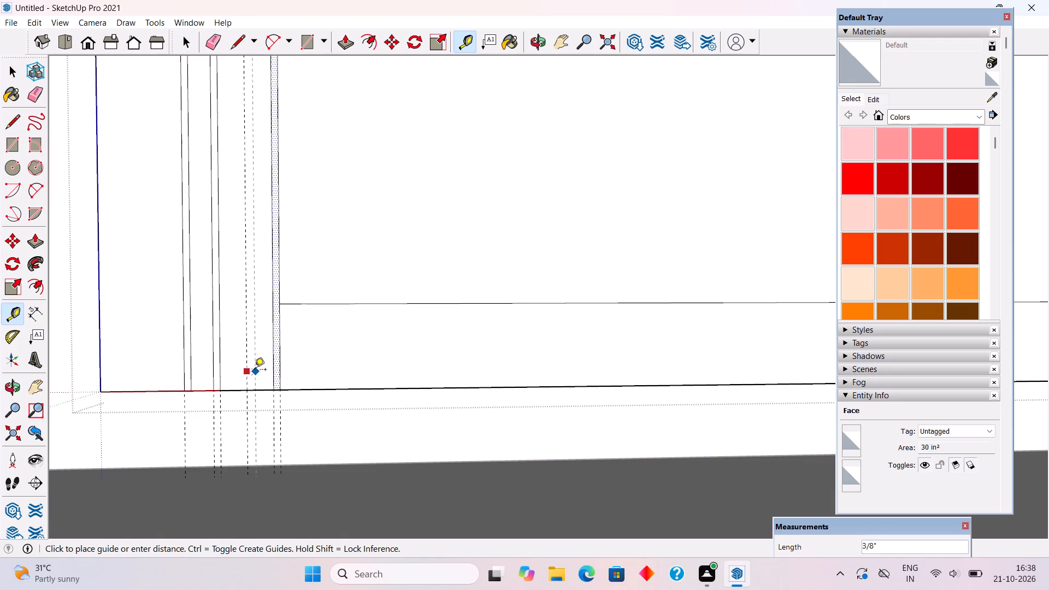
text(.15")
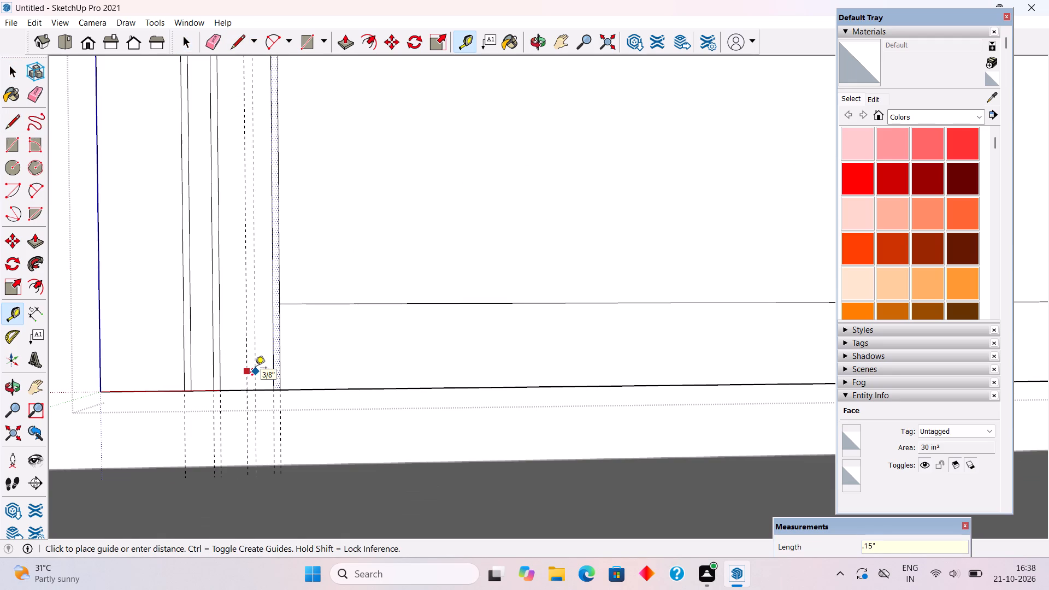
key(Return)
scroll(251, 370, up, 5)
click(251, 370)
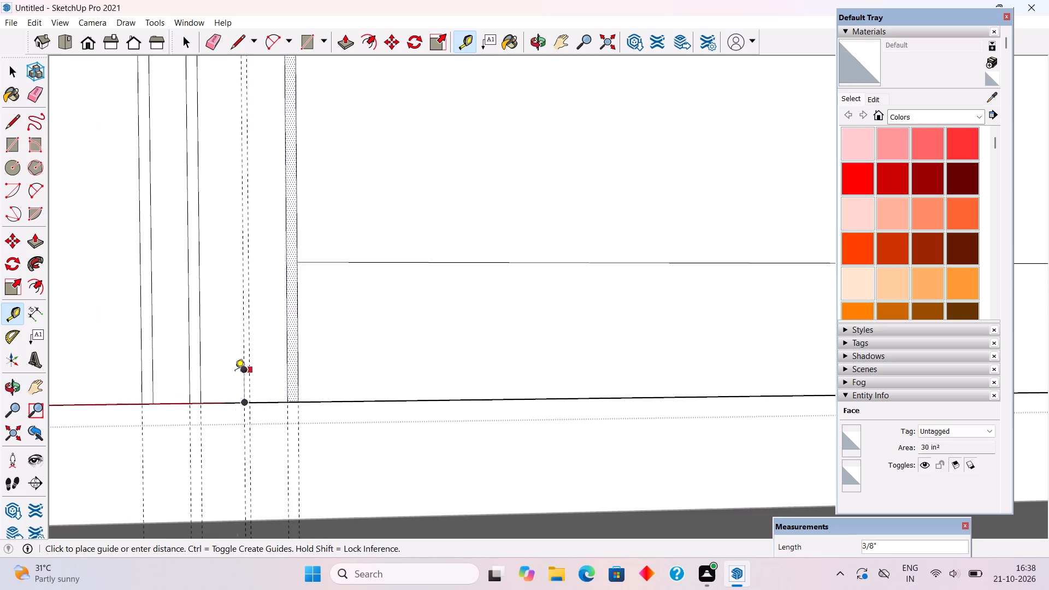
text(.3")
key(Return)
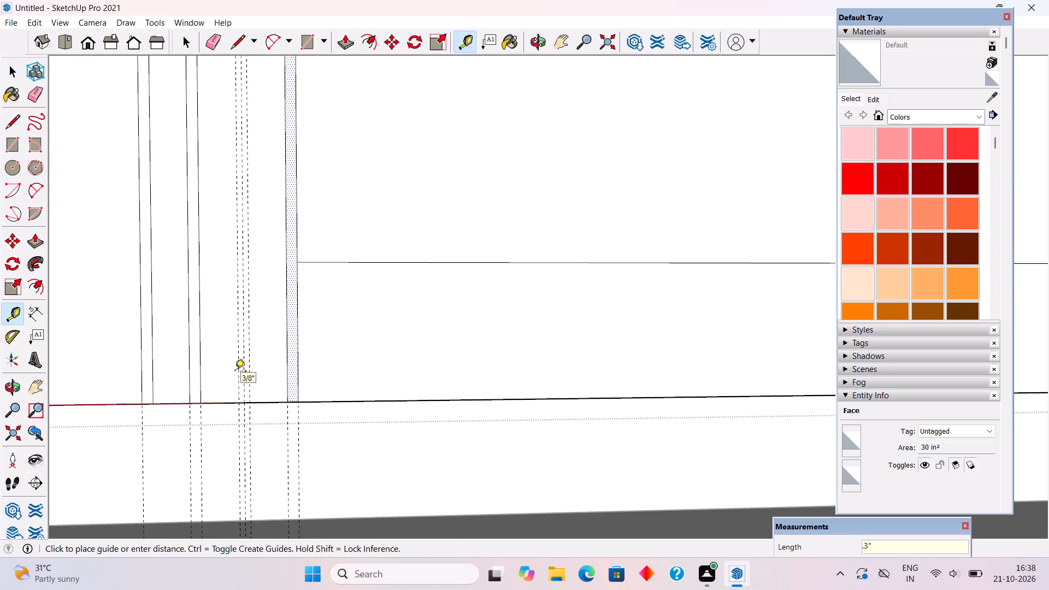
Draw an 8' 4" vertical line along the guide just left of the strip's centre, from bottom to top edge.
key(l)
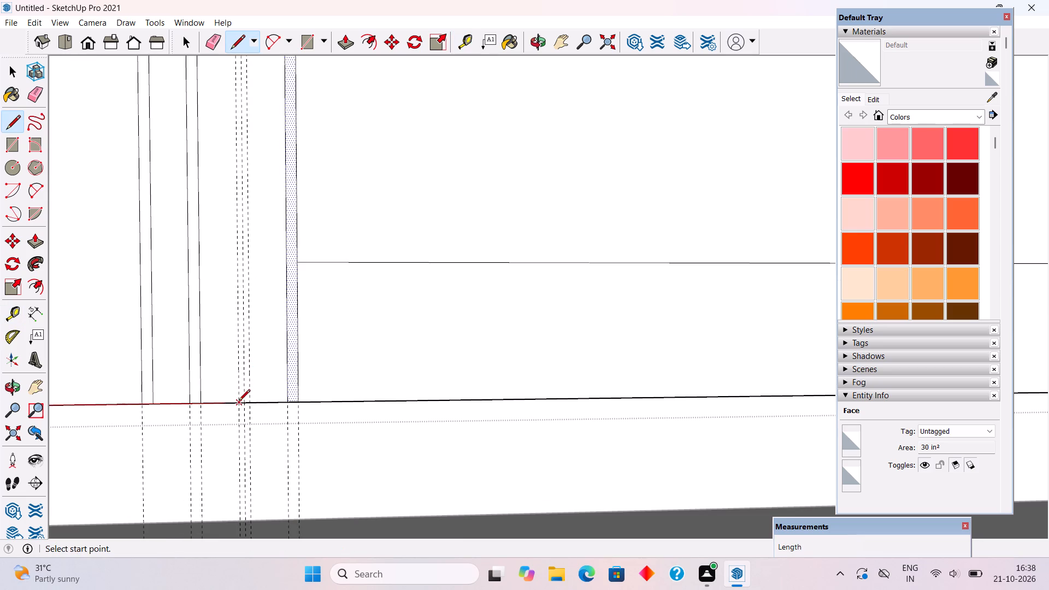
click(239, 402)
scroll(235, 414, down, 20)
scroll(235, 414, down, 12)
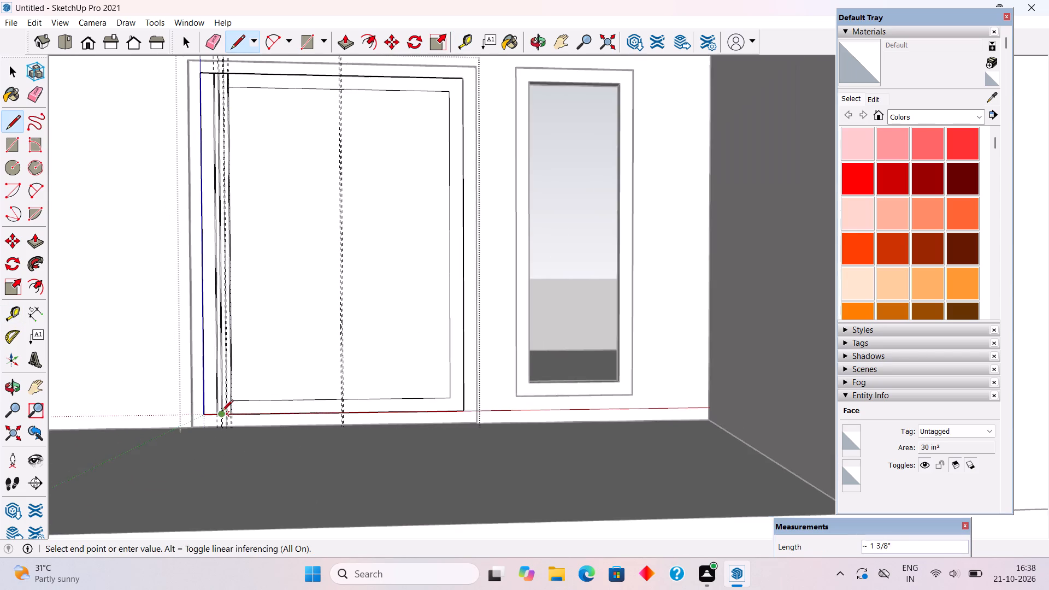
scroll(201, 172, up, 19)
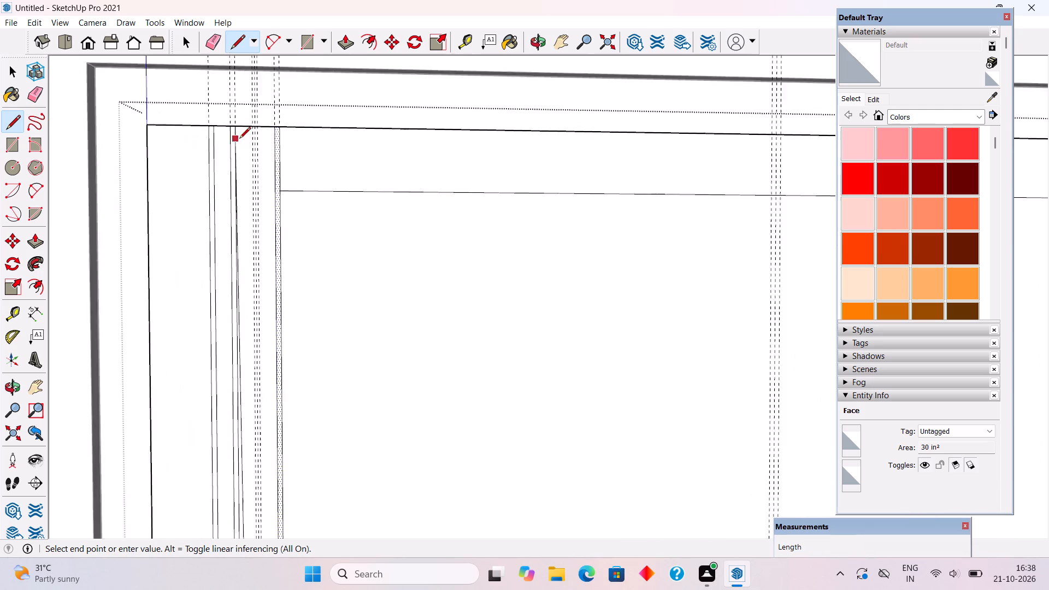
scroll(239, 139, up, 6)
click(256, 121)
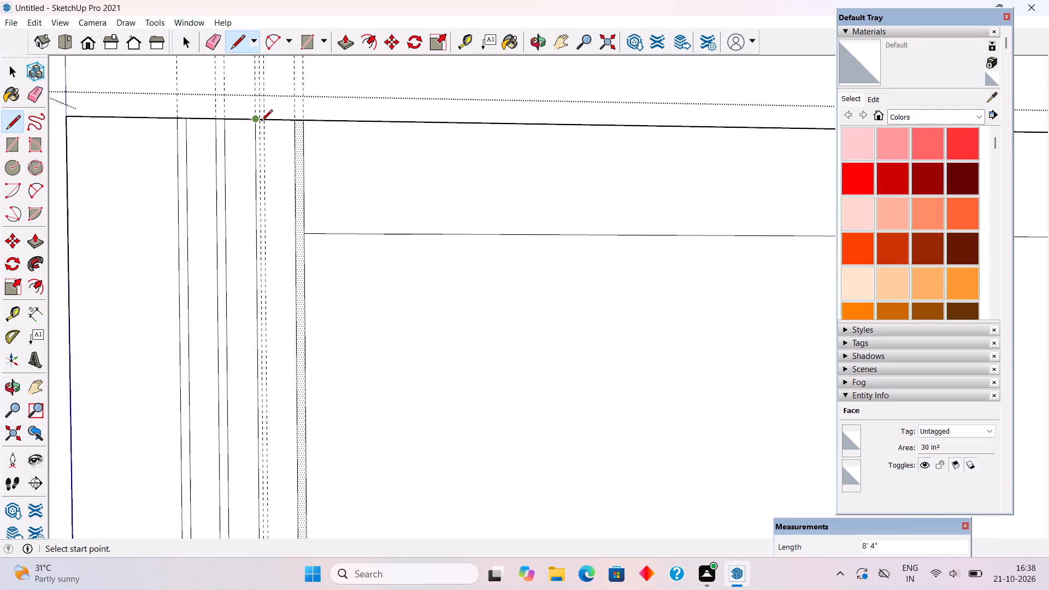
Draw an 8' 4" vertical line along the guide just right of the strip's centre, from top to bottom edge.
click(266, 123)
scroll(265, 233, down, 18)
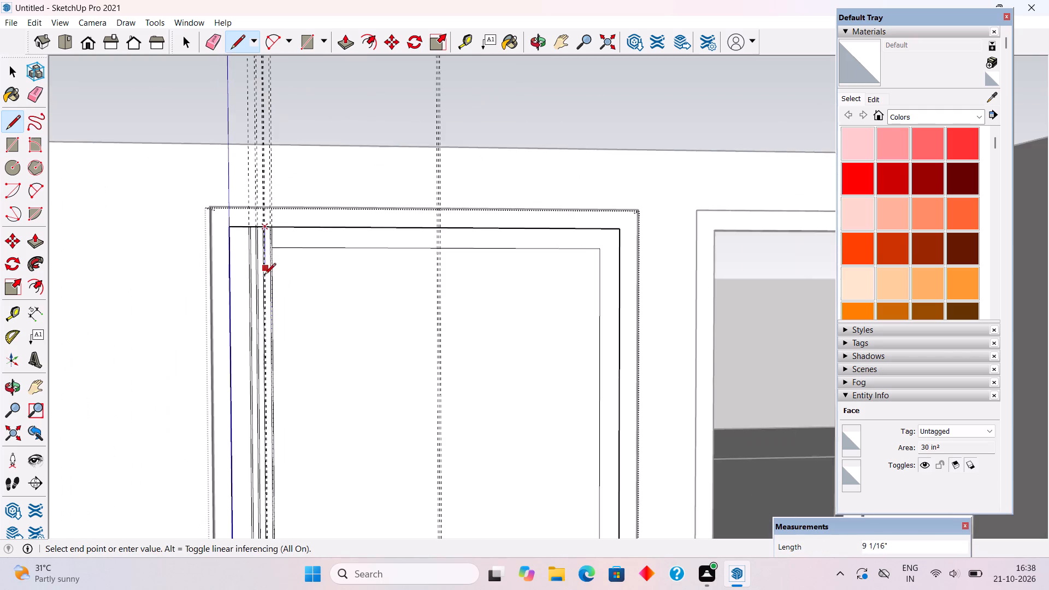
scroll(264, 275, down, 10)
scroll(273, 526, up, 11)
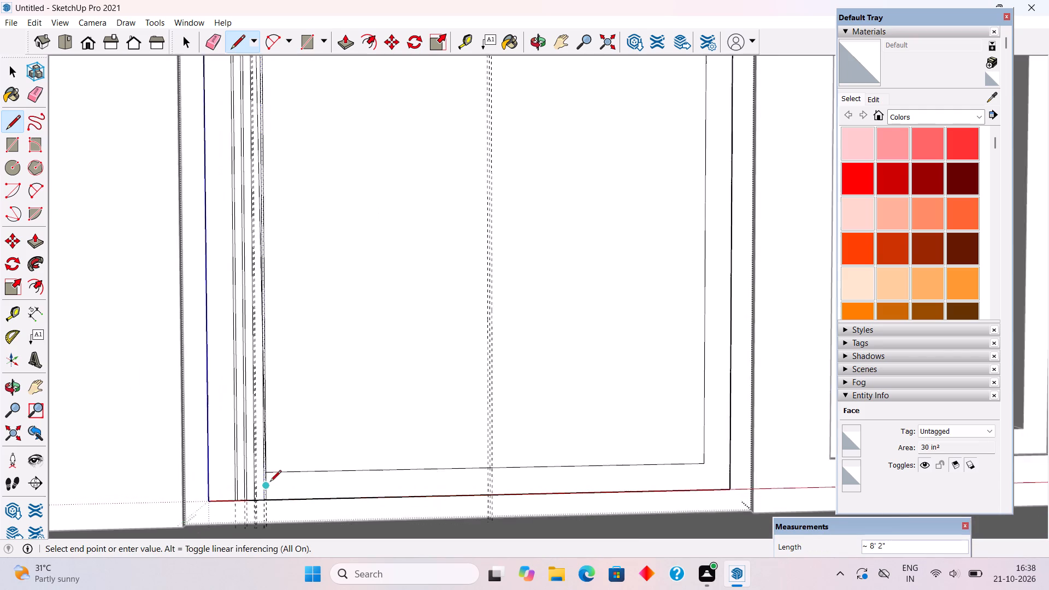
scroll(270, 482, up, 6)
scroll(250, 524, up, 12)
scroll(249, 504, up, 9)
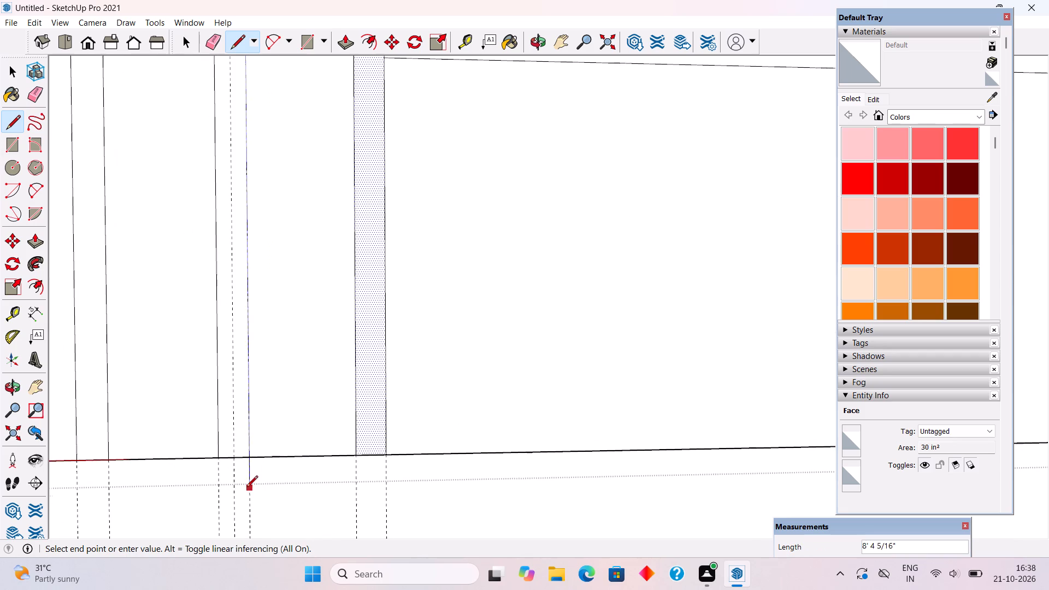
click(250, 458)
scroll(251, 460, down, 12)
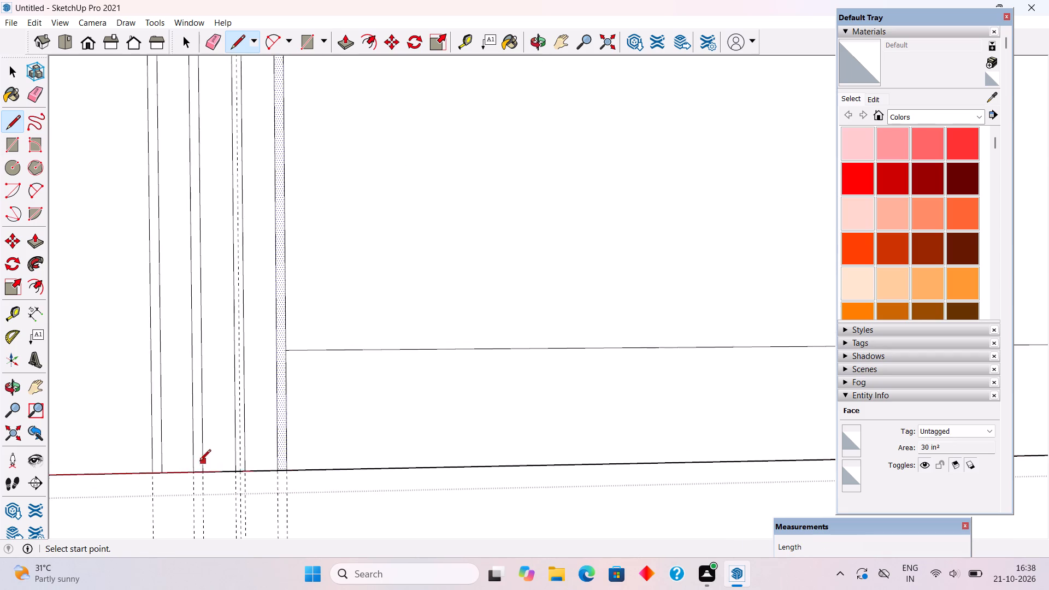
scroll(198, 462, down, 14)
scroll(191, 465, down, 11)
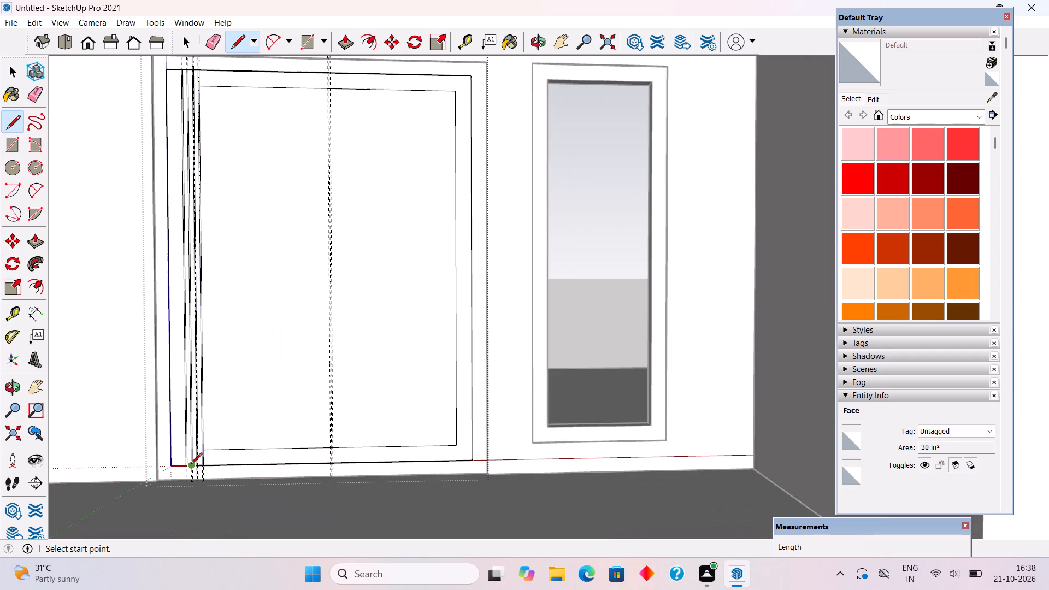
key(space)
Draw an 8' 4" vertical line along the guide just right of the large panel's centre, from bottom to top edge.
scroll(260, 392, up, 3)
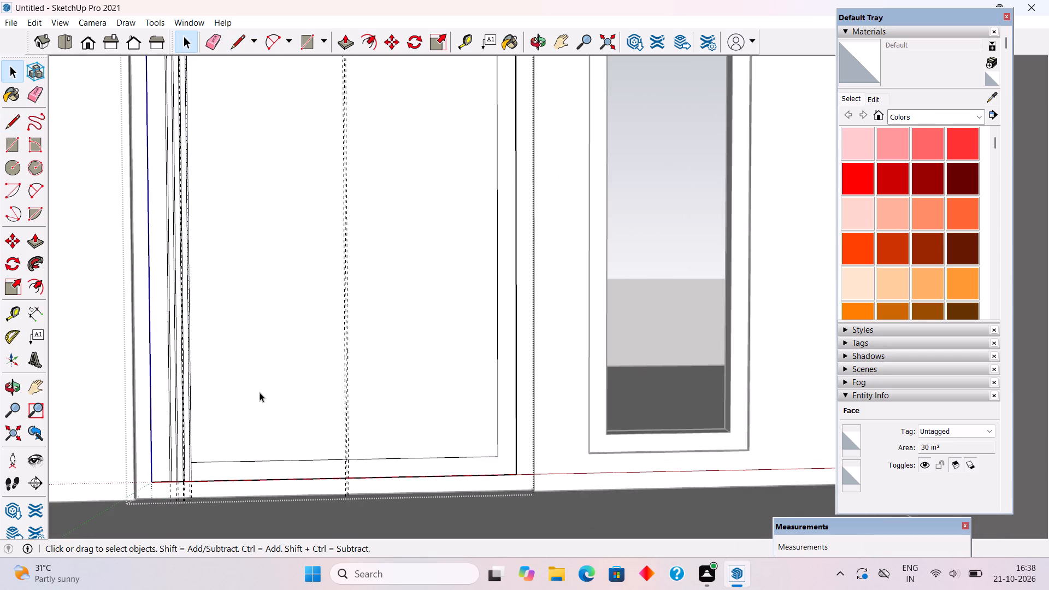
key(l)
scroll(367, 475, up, 5)
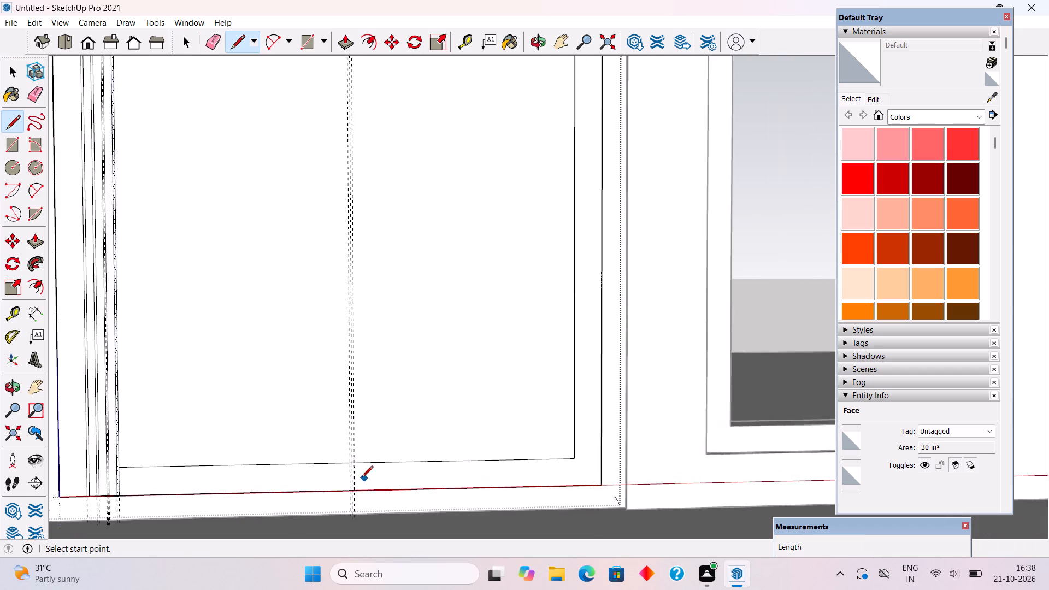
scroll(343, 470, up, 10)
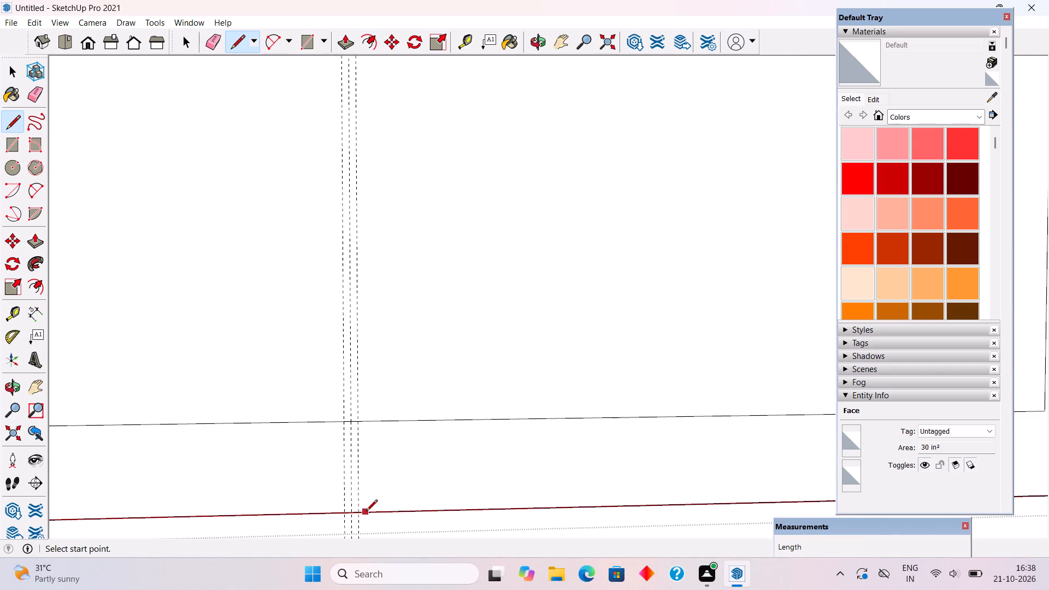
click(359, 515)
scroll(353, 479, down, 7)
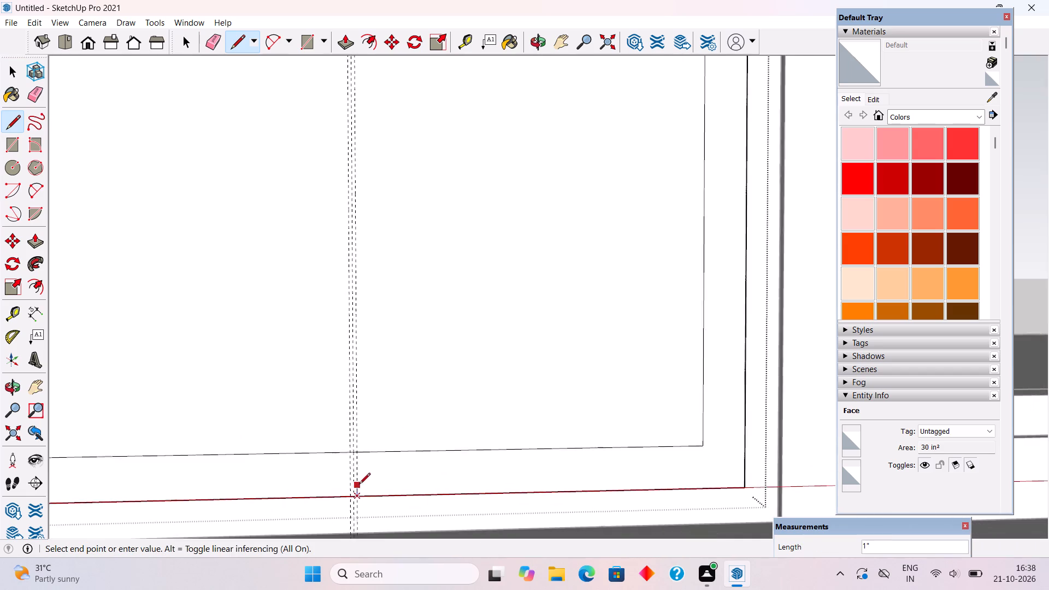
scroll(359, 485, down, 16)
scroll(376, 198, up, 6)
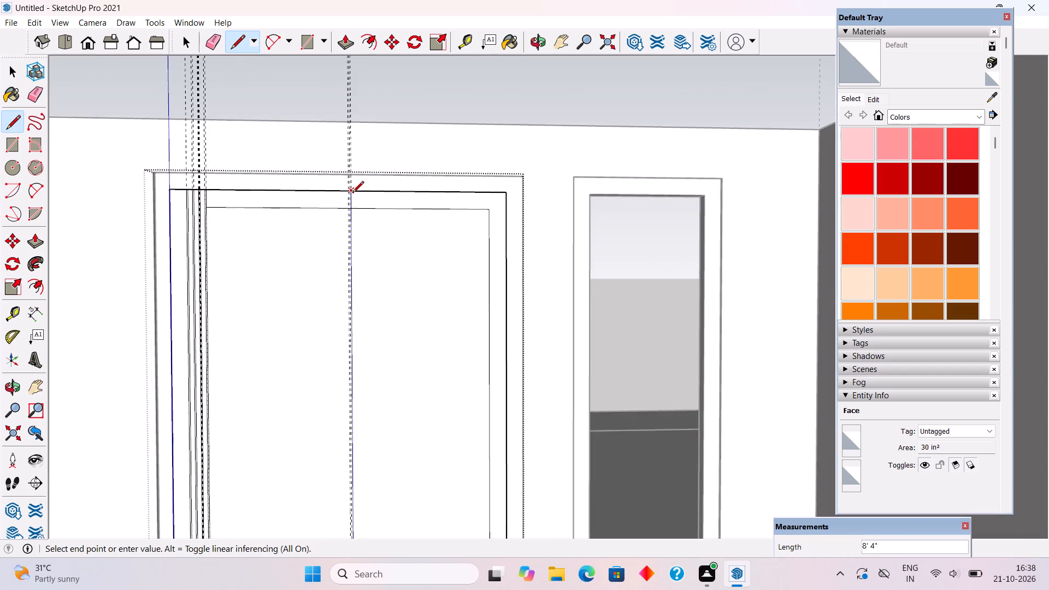
scroll(352, 193, up, 6)
click(351, 189)
Draw a full-height vertical line along the guide just left of the large panel's centre, from top to bottom edge.
scroll(347, 186, up, 3)
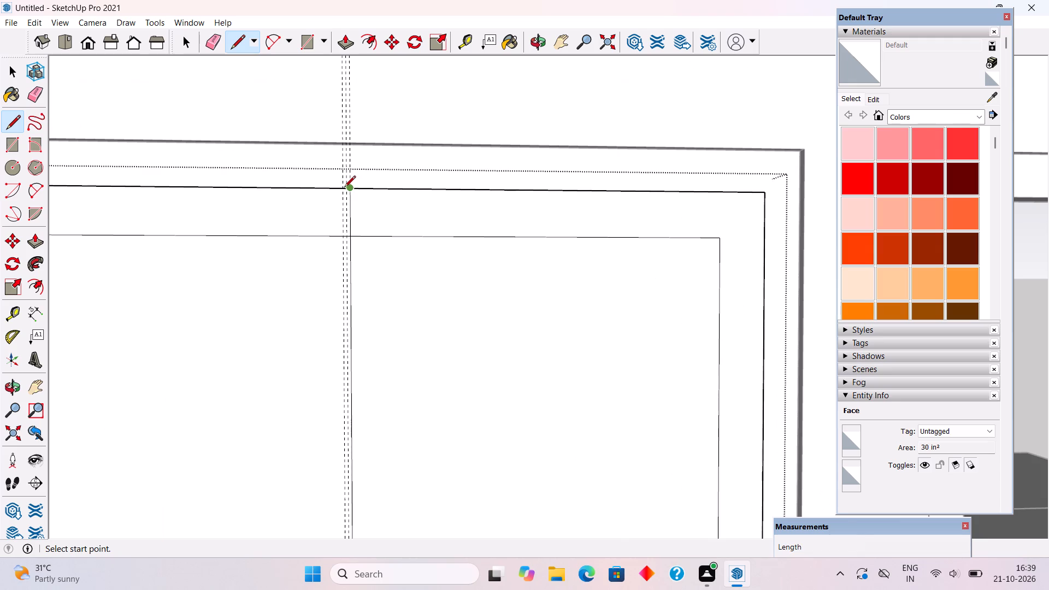
click(339, 192)
scroll(348, 258, down, 4)
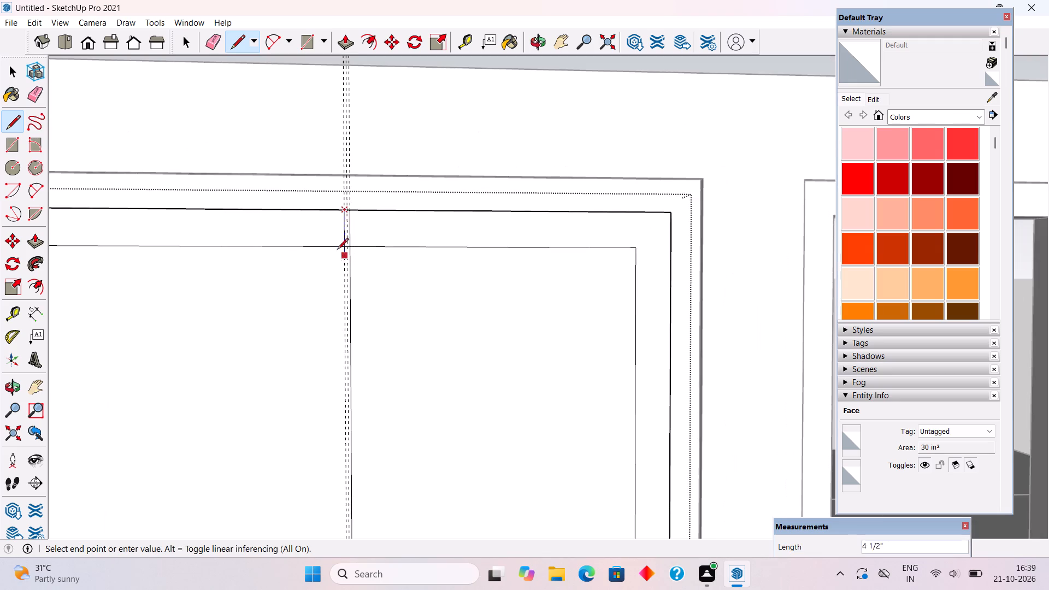
scroll(338, 217, down, 17)
scroll(318, 423, up, 20)
scroll(318, 423, up, 3)
scroll(396, 381, up, 5)
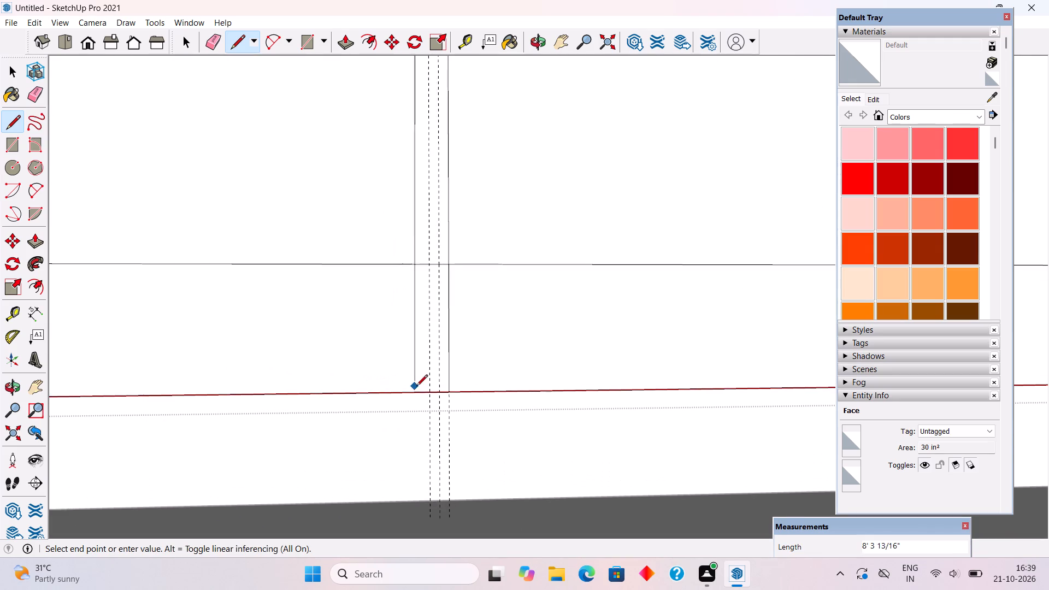
click(429, 392)
scroll(404, 403, down, 15)
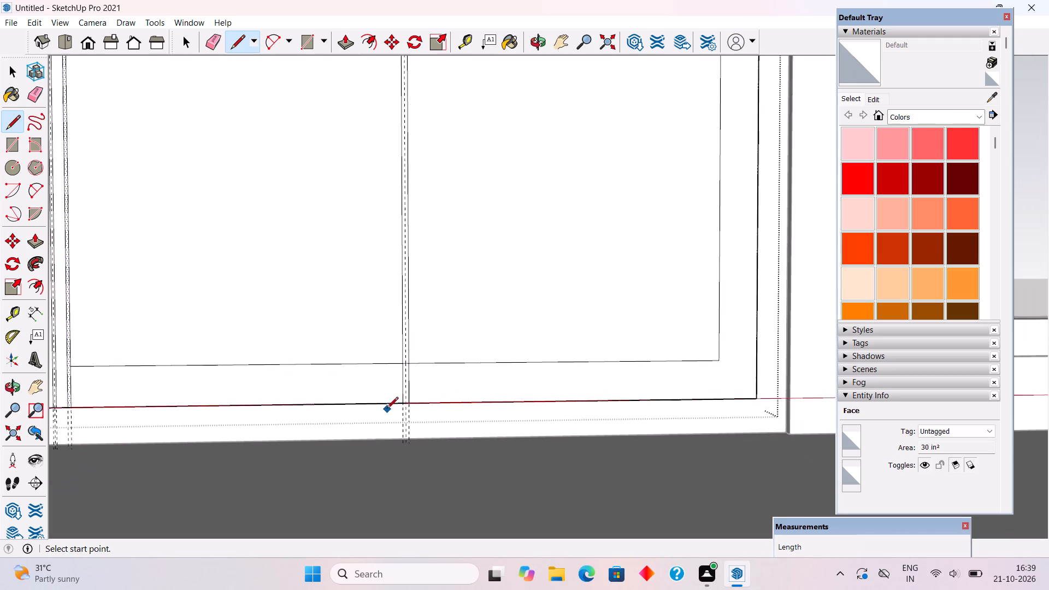
scroll(387, 409, down, 10)
key(space)
Place a horizontal guide from the inner frame's bottom edge at mid-height of the large panel.
scroll(390, 404, down, 2)
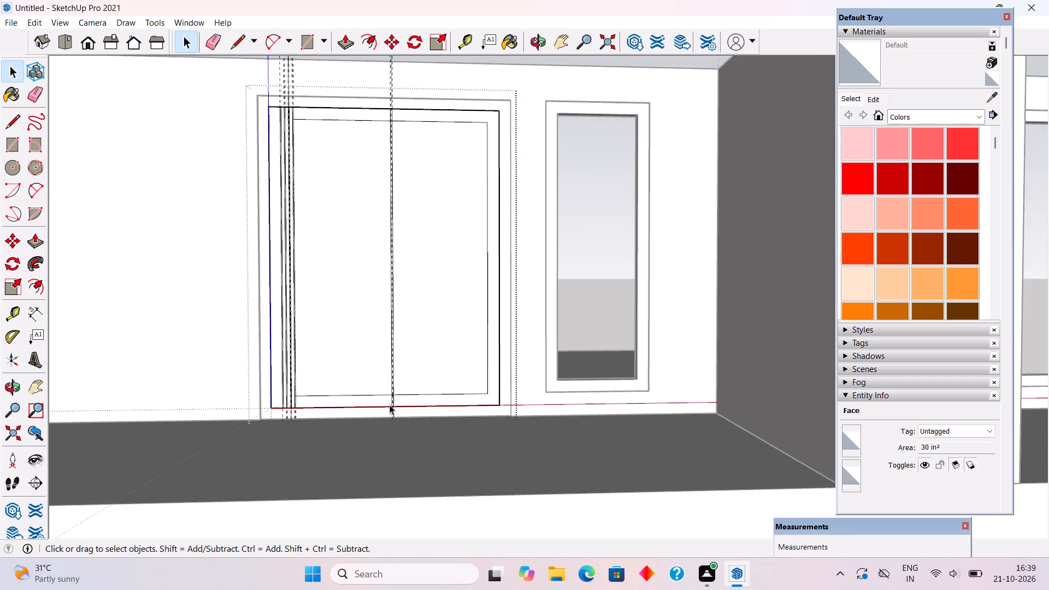
scroll(390, 405, down, 3)
scroll(369, 227, up, 5)
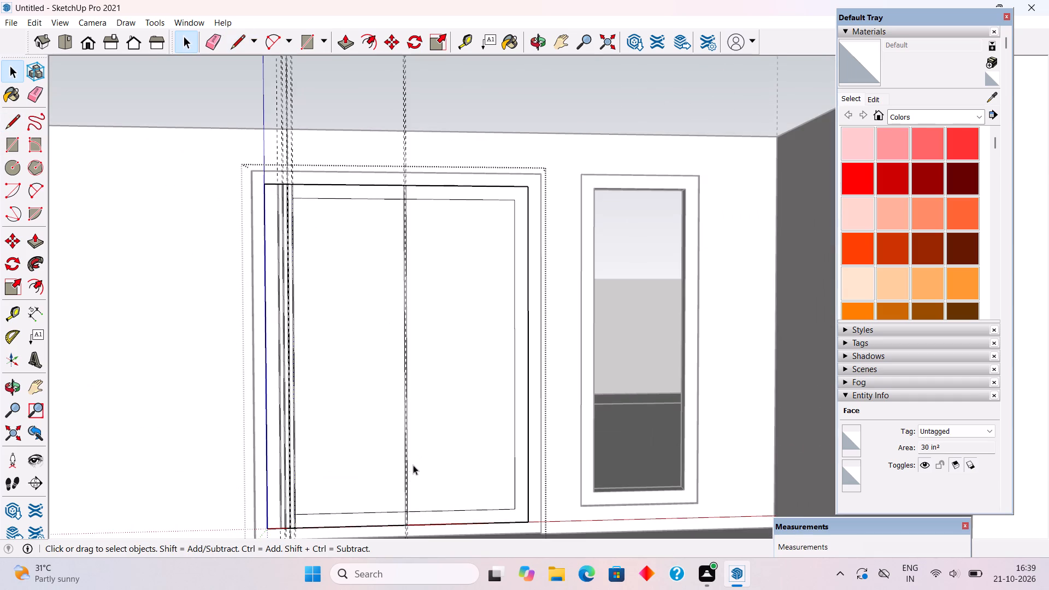
key(t)
click(372, 510)
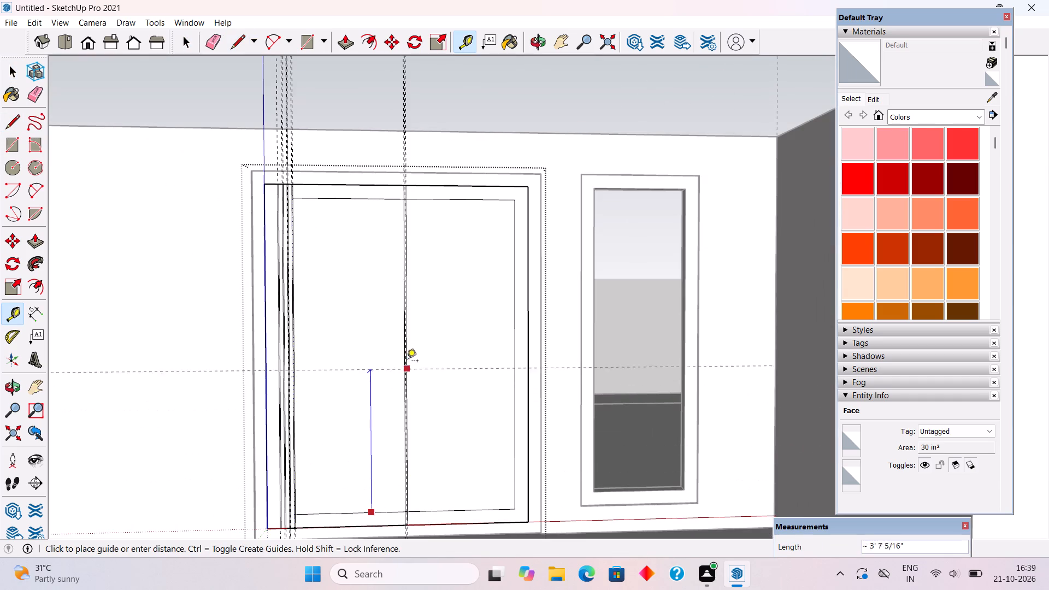
click(406, 358)
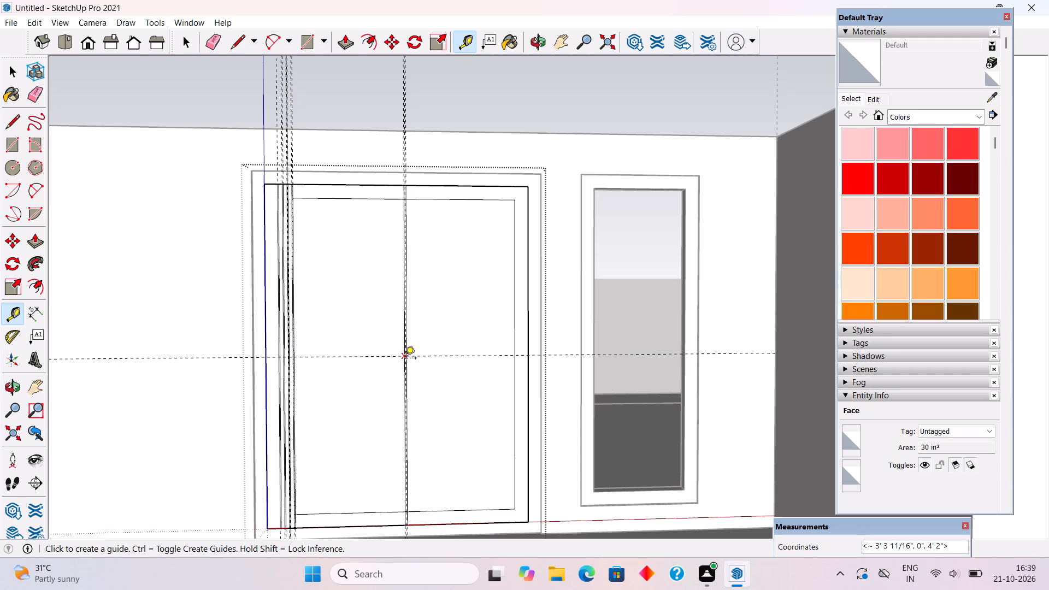
Place a horizontal guide 9" below the inner frame's top edge.
click(386, 197)
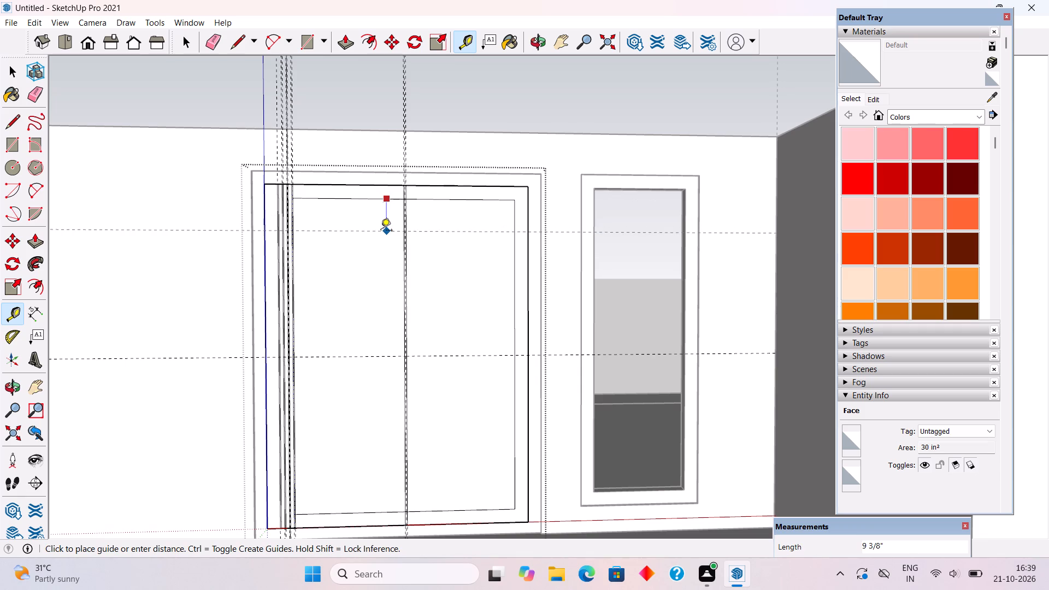
text(9")
key(Return)
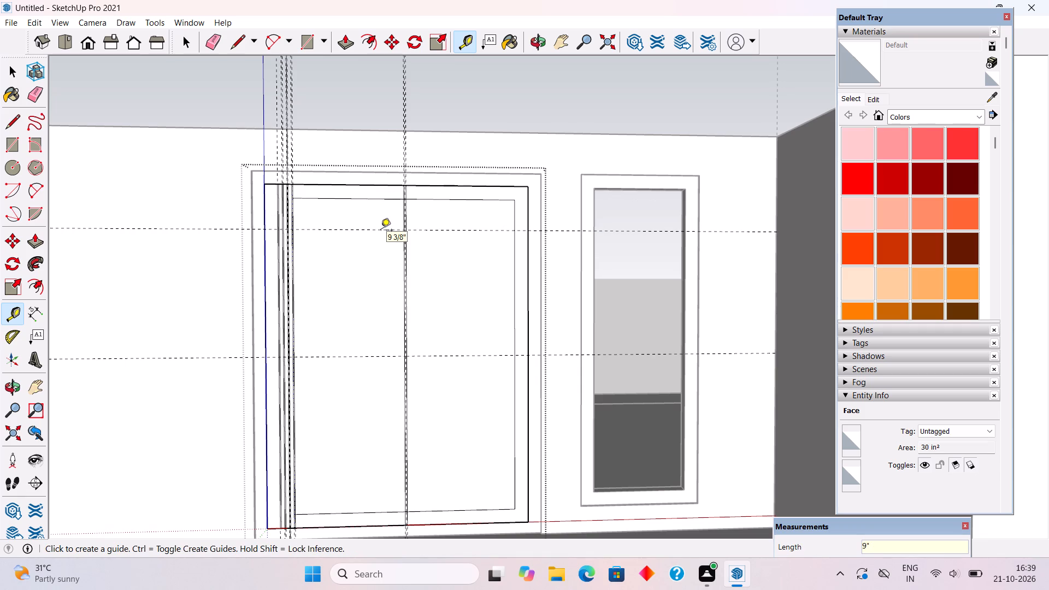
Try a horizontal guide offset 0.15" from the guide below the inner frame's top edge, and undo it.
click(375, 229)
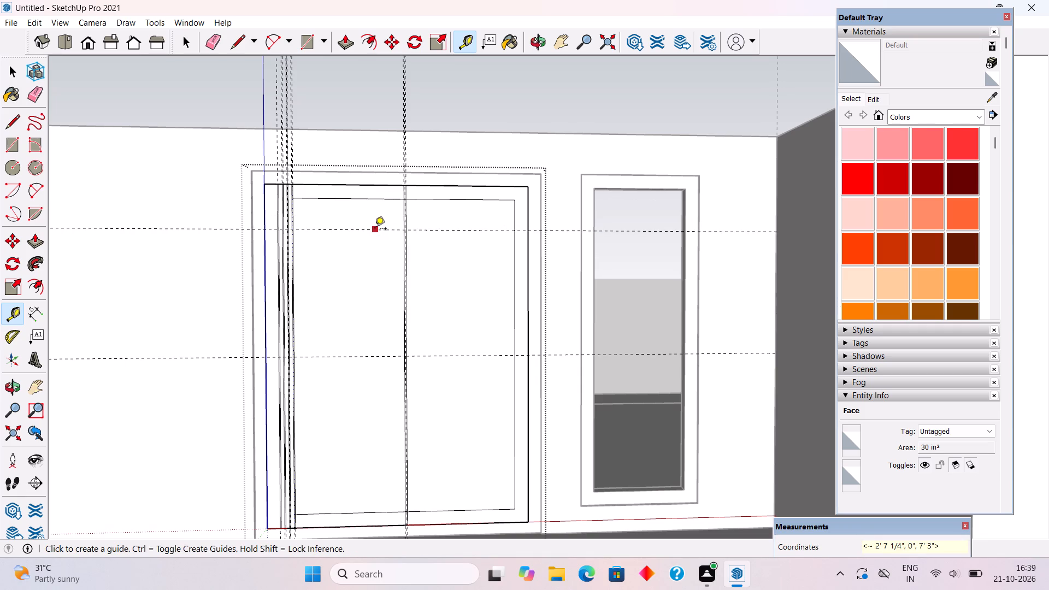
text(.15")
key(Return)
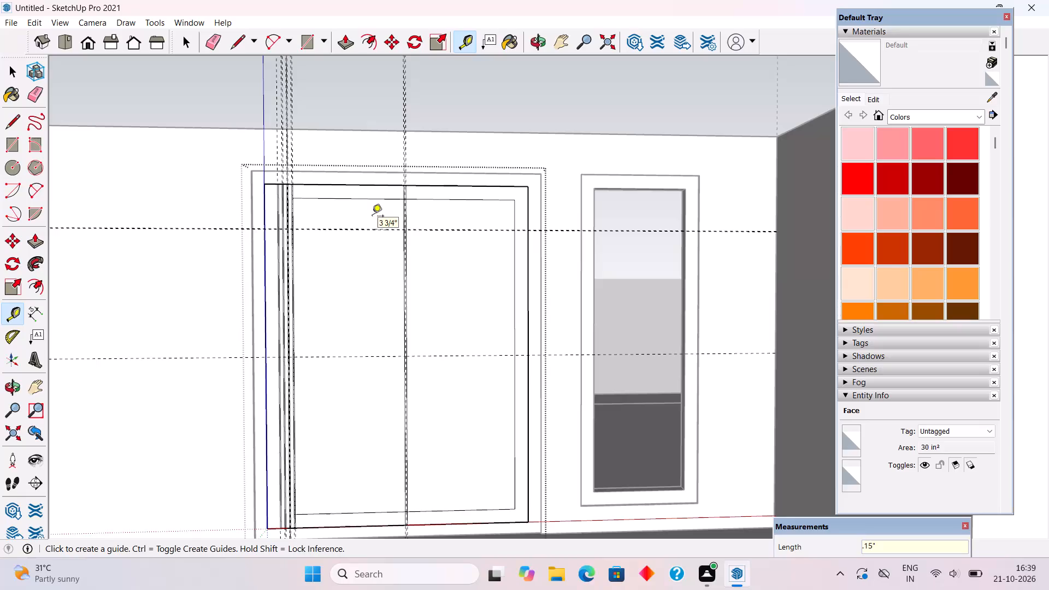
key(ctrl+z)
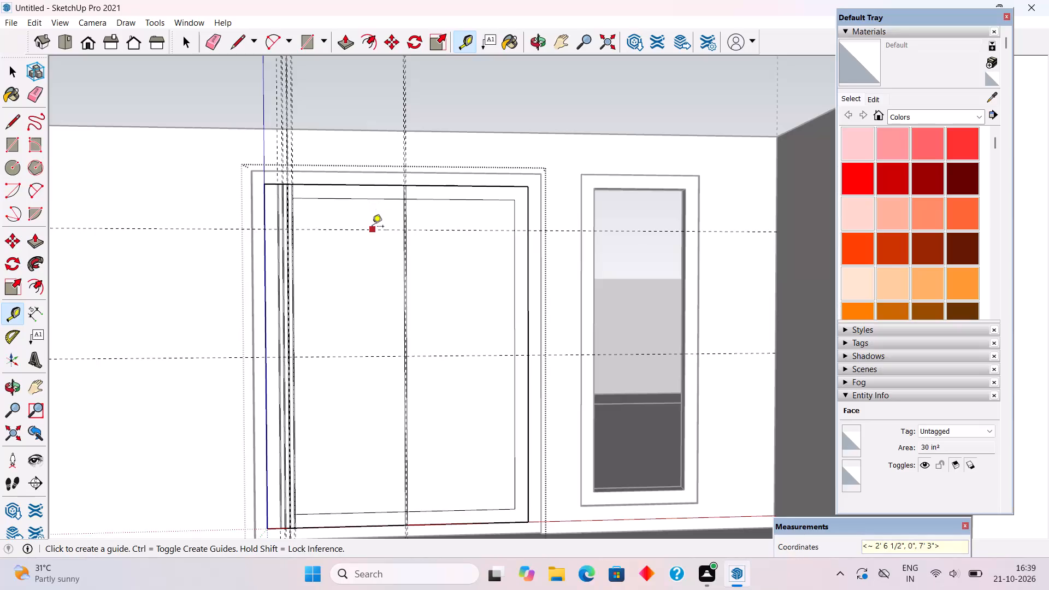
Place a horizontal guide 1.5" above the guide that lies 9" below the inner frame's top edge.
click(372, 227)
text(1.5")
key(Return)
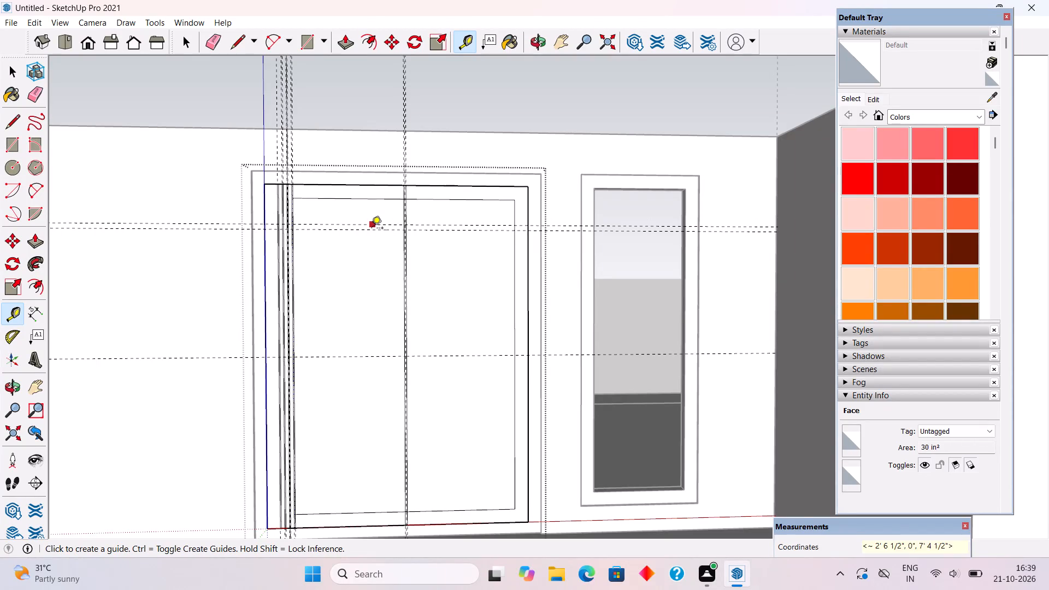
key(space)
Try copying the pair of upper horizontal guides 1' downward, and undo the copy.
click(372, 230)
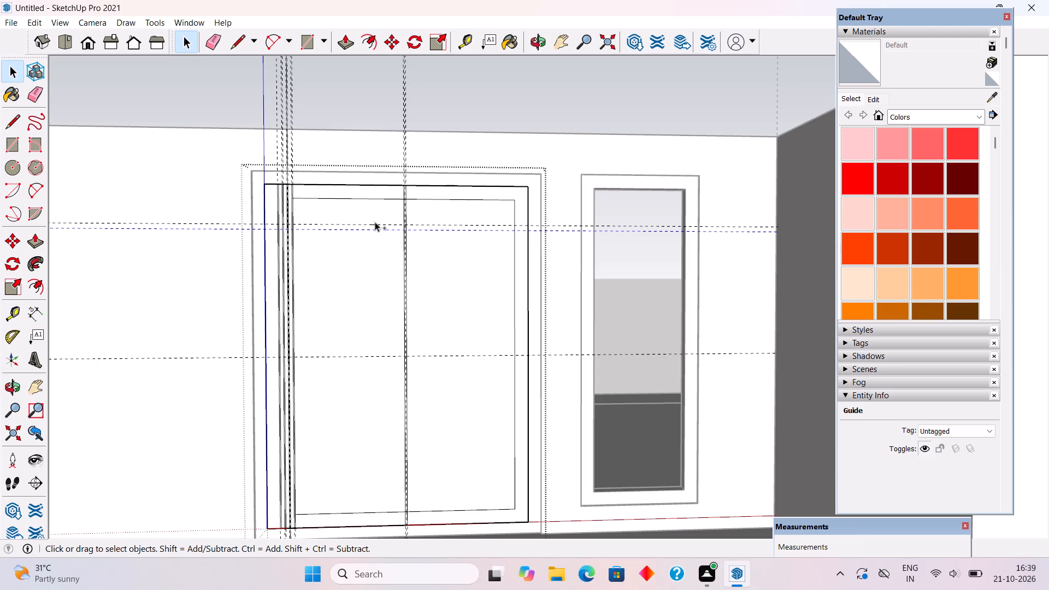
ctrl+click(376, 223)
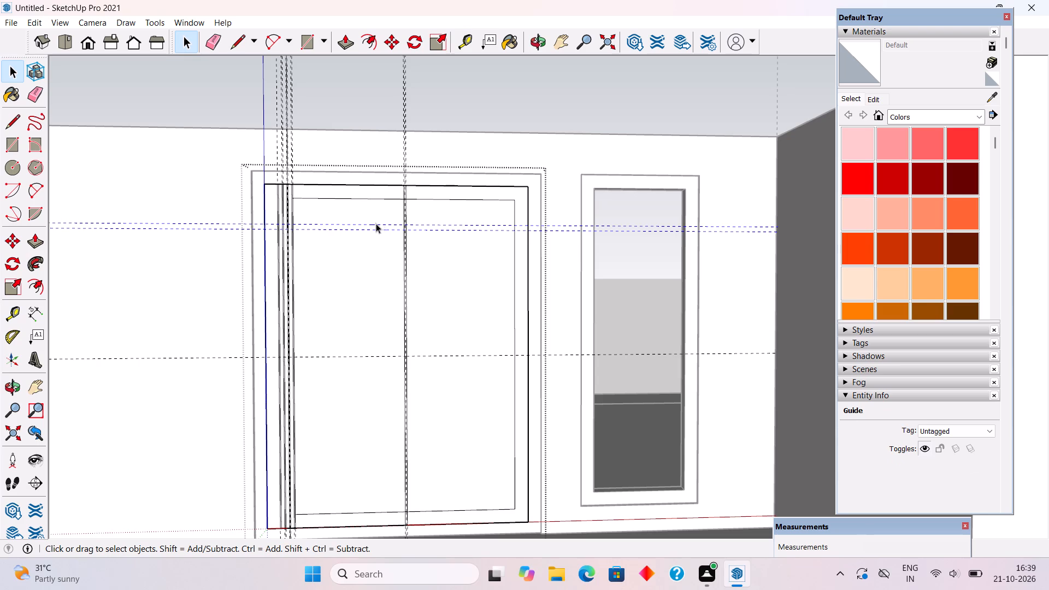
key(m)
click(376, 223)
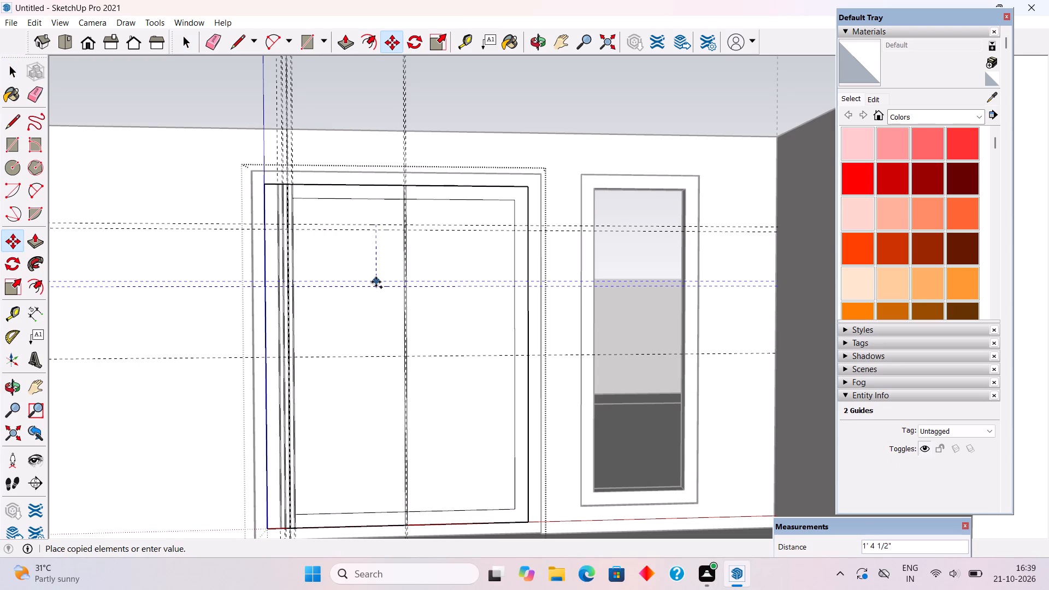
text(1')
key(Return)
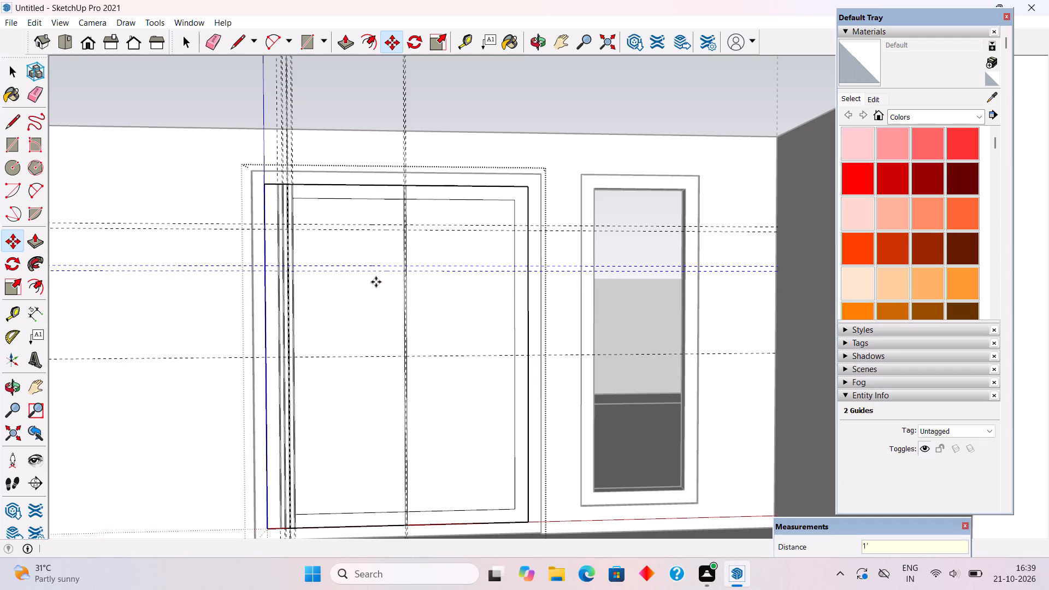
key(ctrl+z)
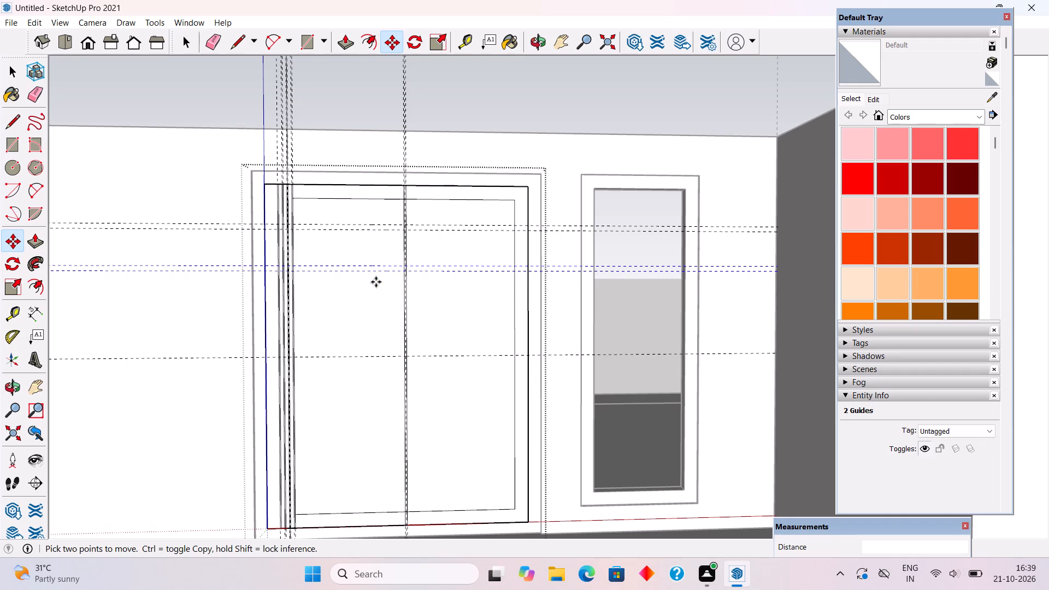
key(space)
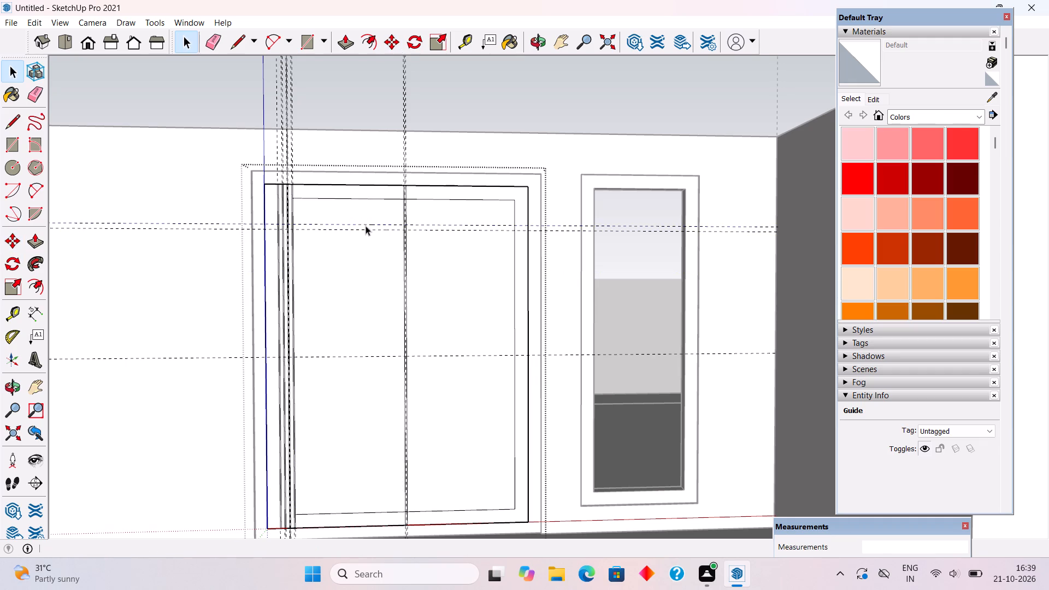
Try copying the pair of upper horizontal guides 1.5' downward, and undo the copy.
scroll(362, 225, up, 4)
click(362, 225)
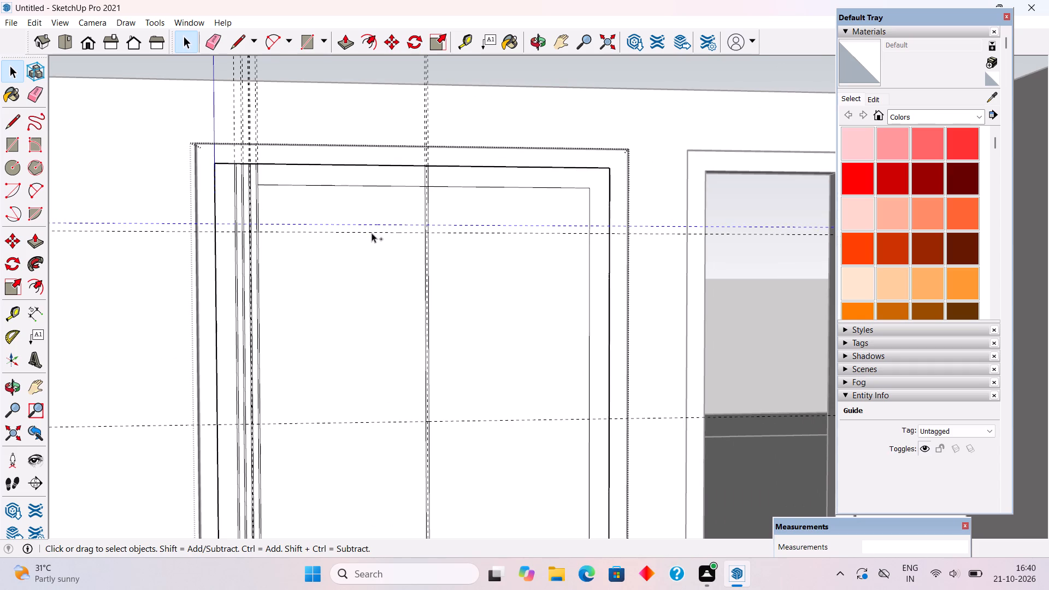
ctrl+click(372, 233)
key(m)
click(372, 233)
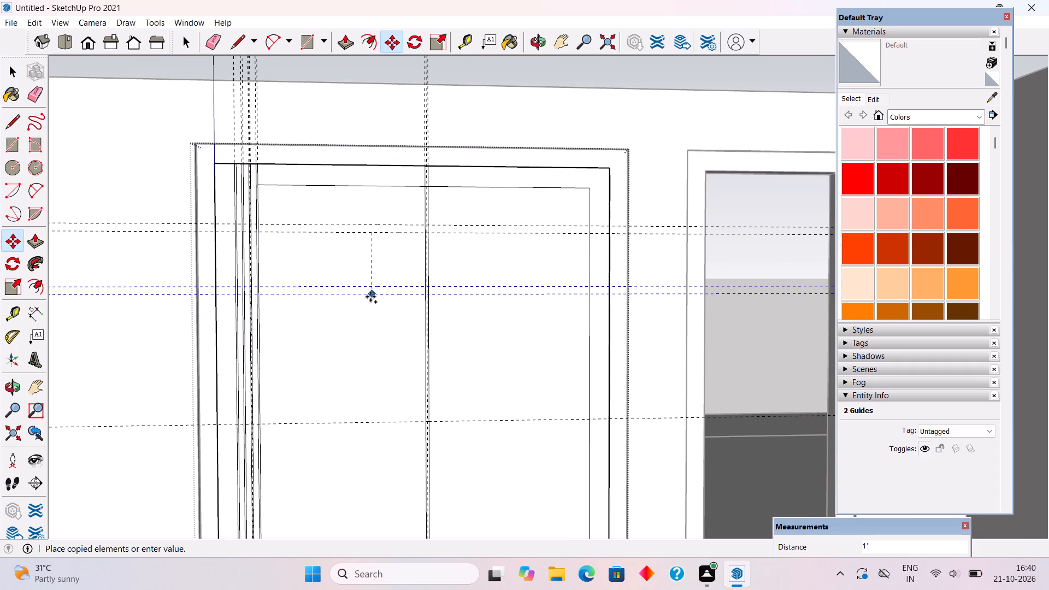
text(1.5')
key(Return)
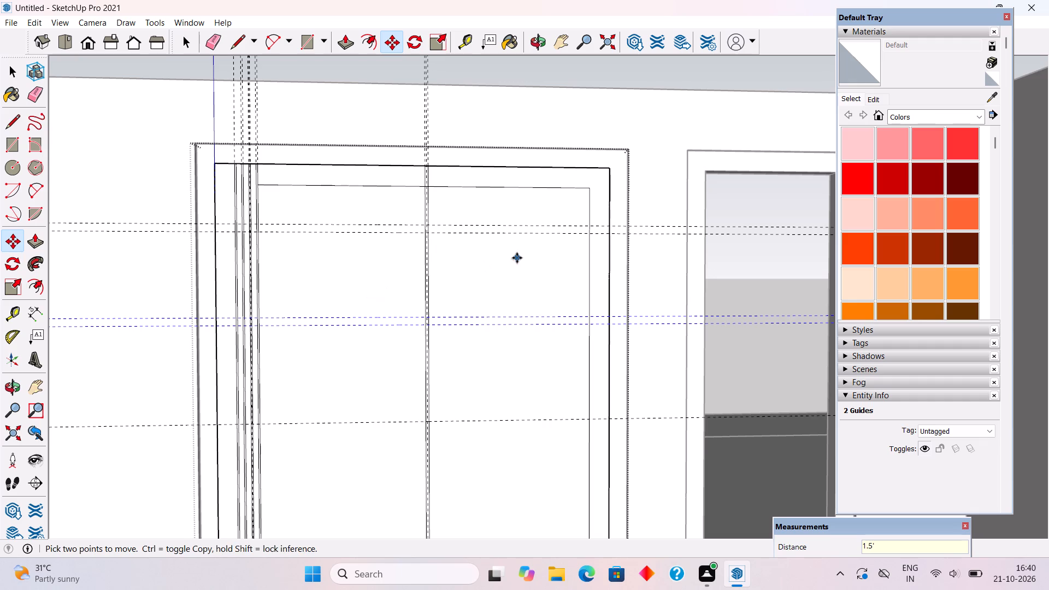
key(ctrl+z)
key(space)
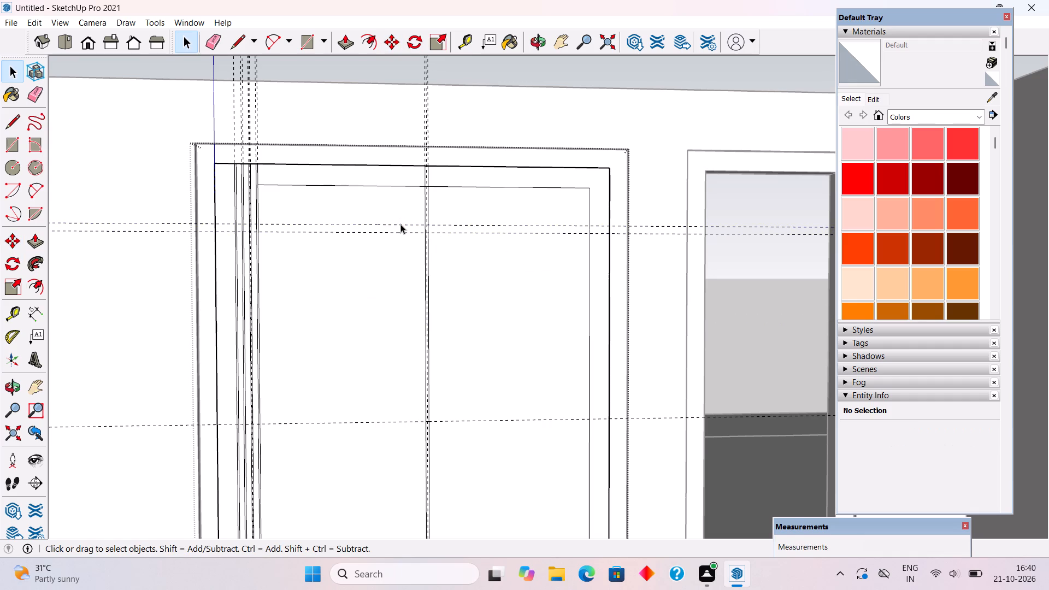
Copy the pair of upper horizontal guides 1.2' downward and array it as nine copies (x9) down the panel.
click(400, 224)
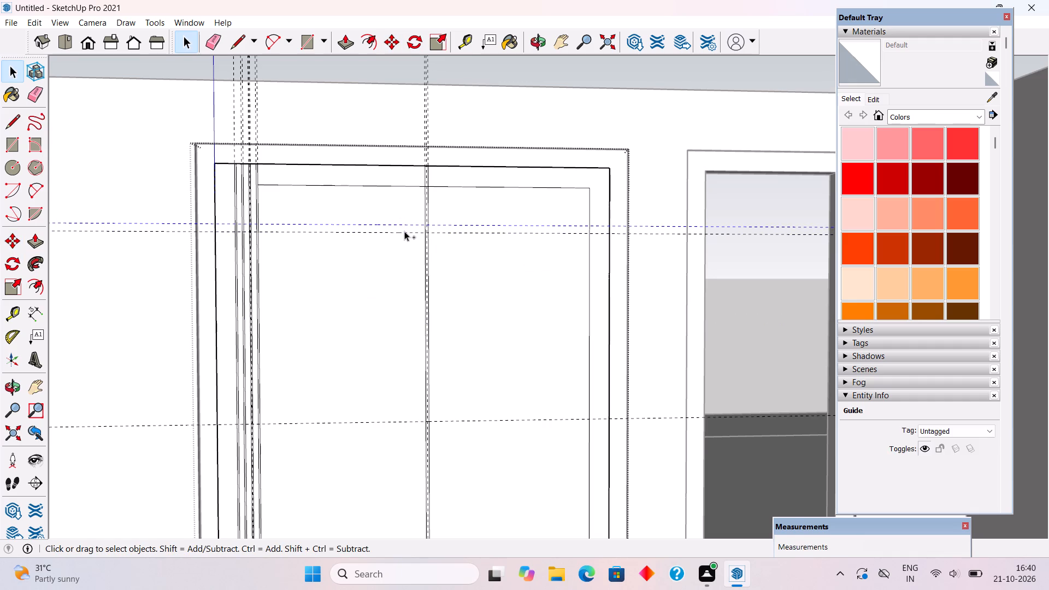
ctrl+click(405, 232)
key(m)
click(405, 232)
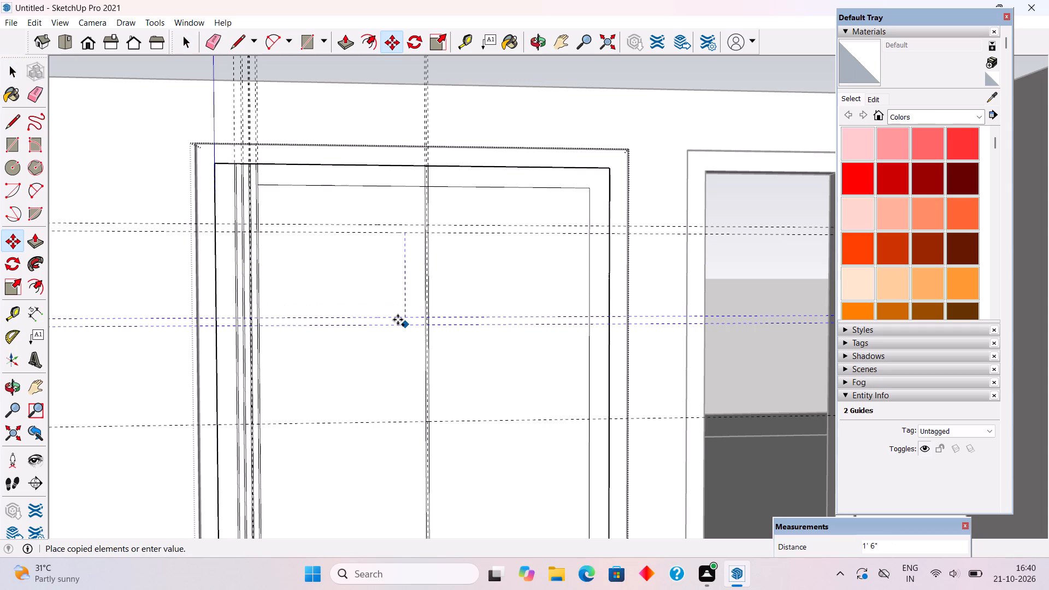
text(1.)
text(2')
key(Return)
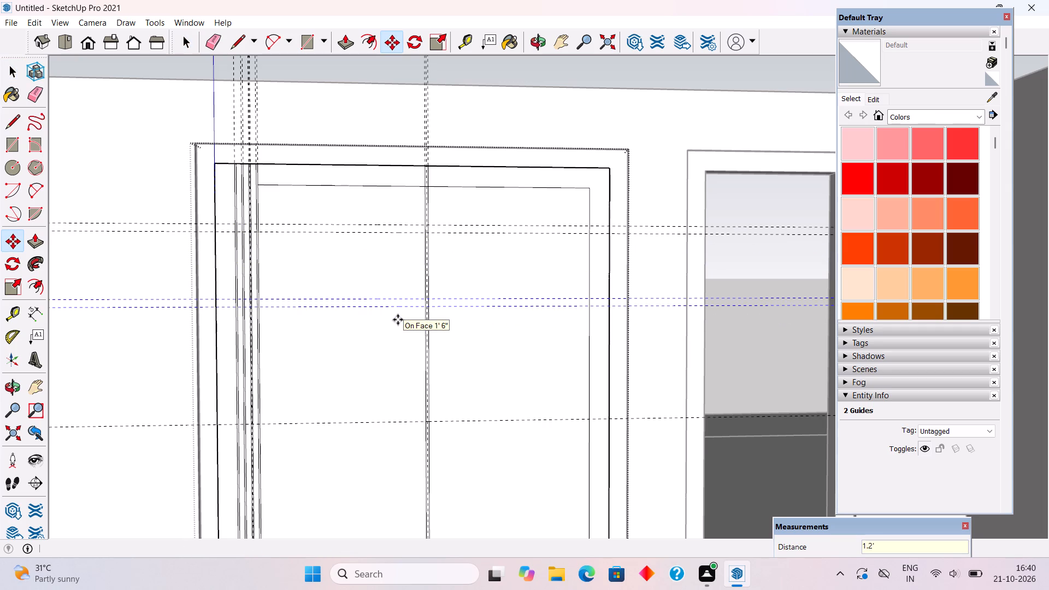
key(x)
key(9)
key(Return)
Draw lines along the upper guide of the topmost pair across both door panels, each about 2' 7 11/16" long.
scroll(404, 331, down, 11)
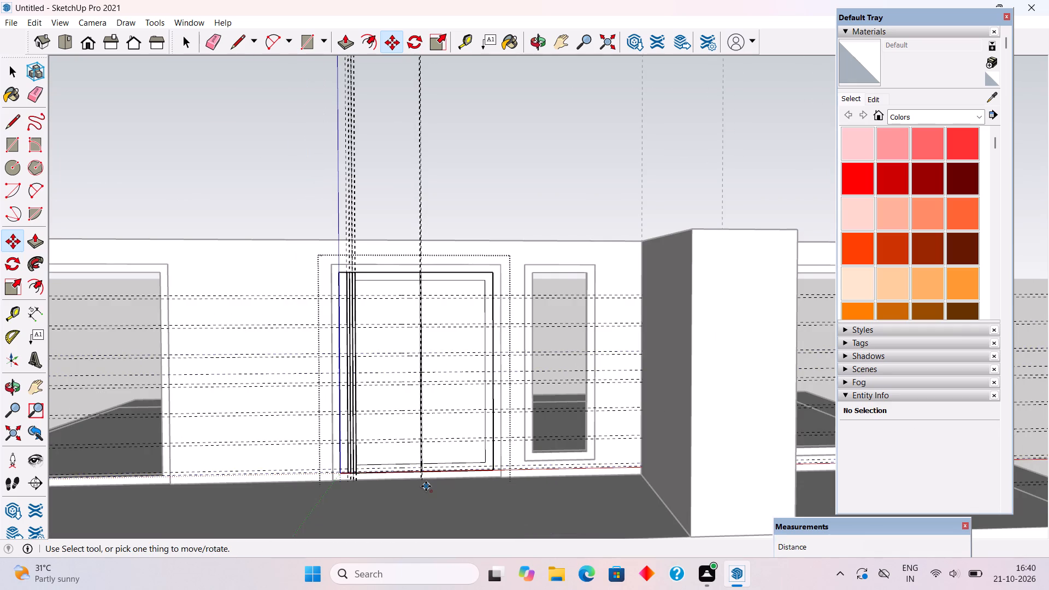
scroll(426, 486, up, 4)
key(space)
scroll(336, 233, up, 5)
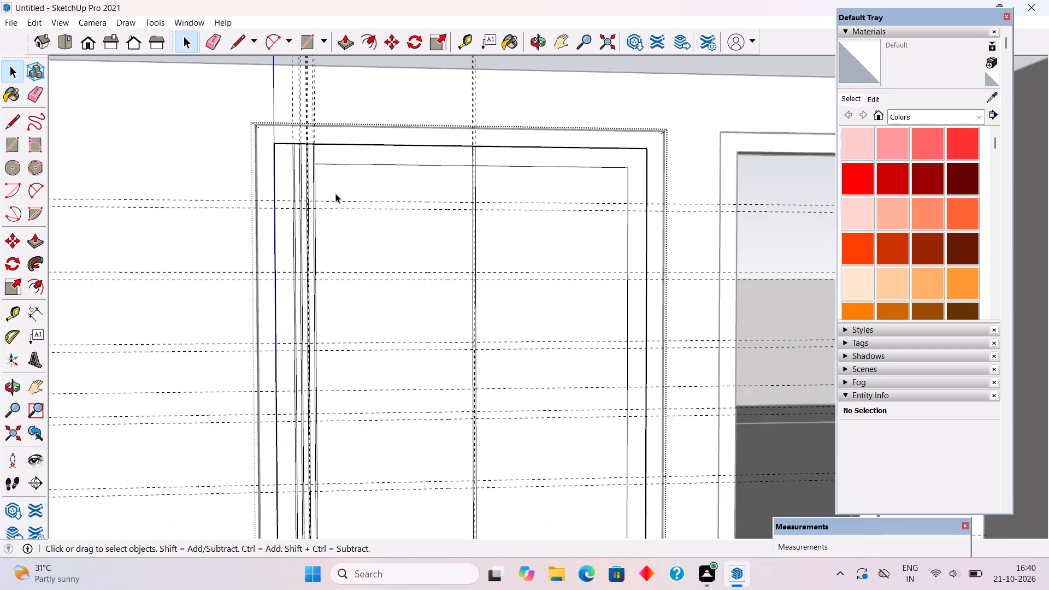
scroll(452, 228, up, 4)
middle_drag(468, 294, 458, 379)
scroll(217, 206, up, 3)
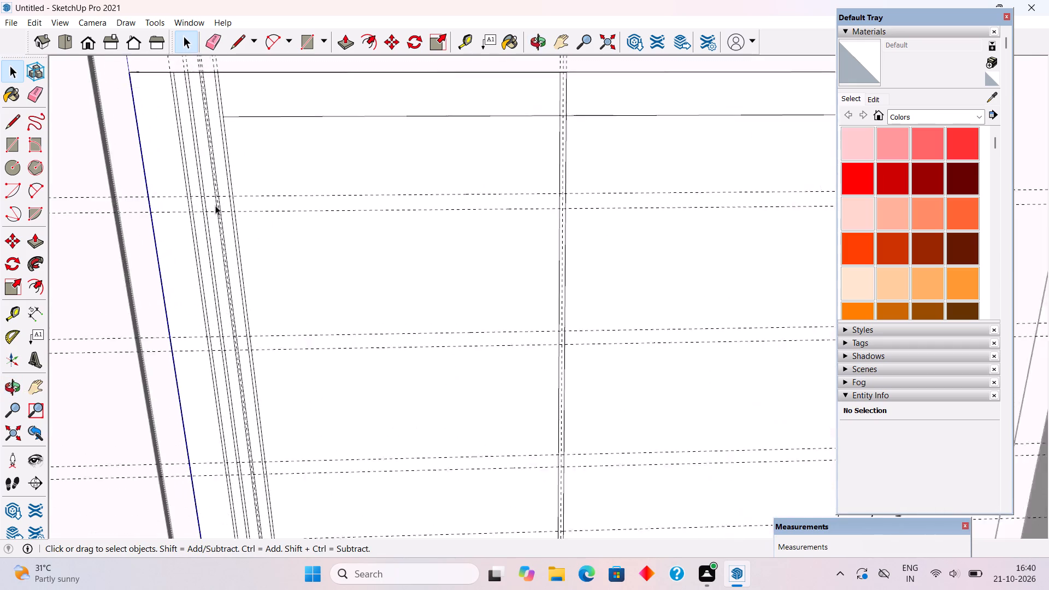
scroll(215, 205, up, 2)
scroll(293, 196, up, 5)
key(l)
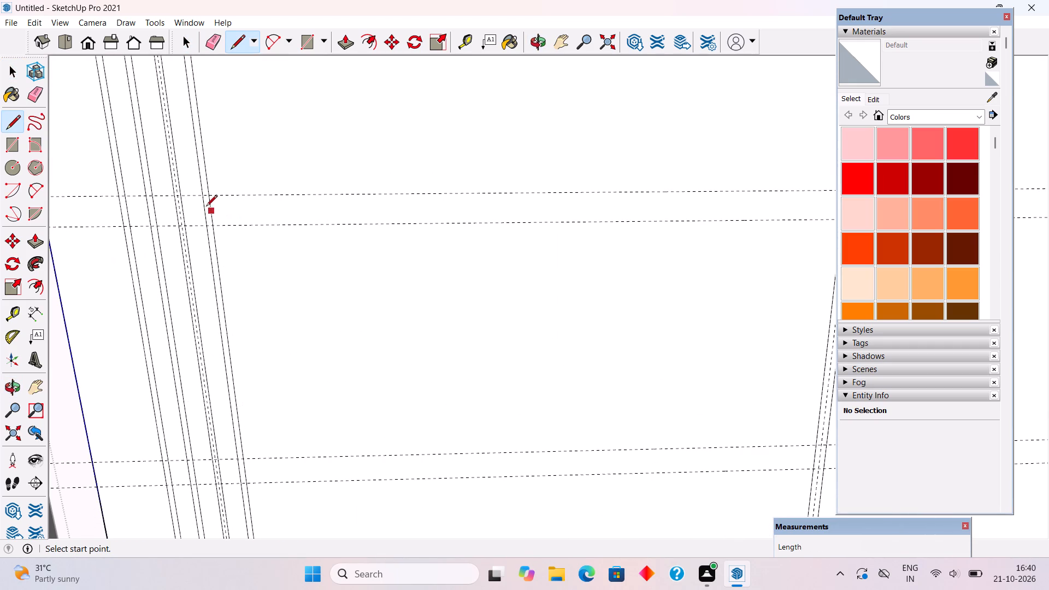
click(206, 196)
scroll(205, 196, down, 6)
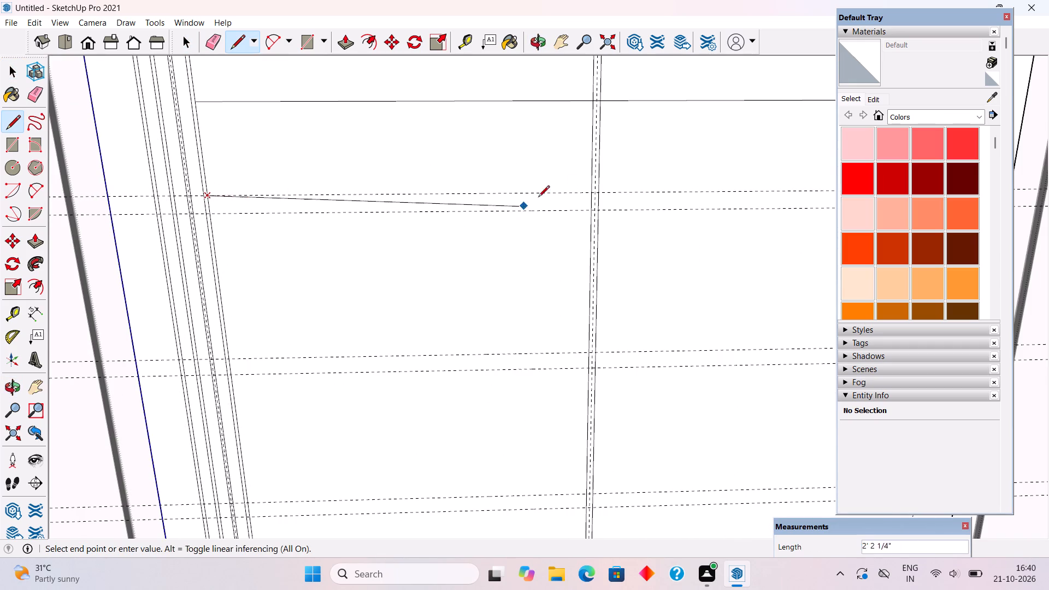
click(593, 192)
click(599, 196)
scroll(604, 182, down, 5)
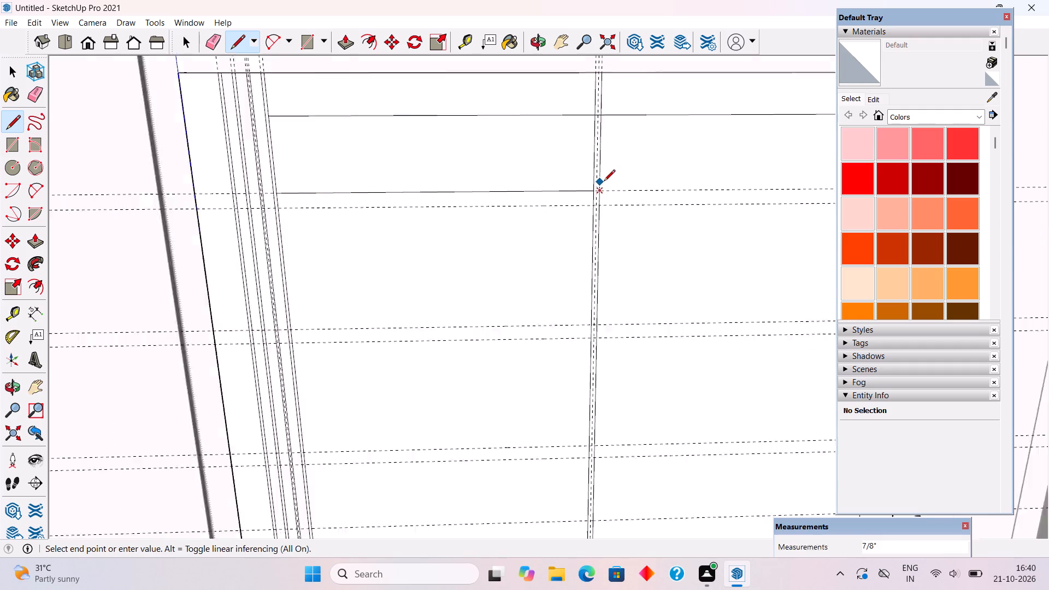
scroll(584, 184, down, 7)
scroll(700, 191, up, 2)
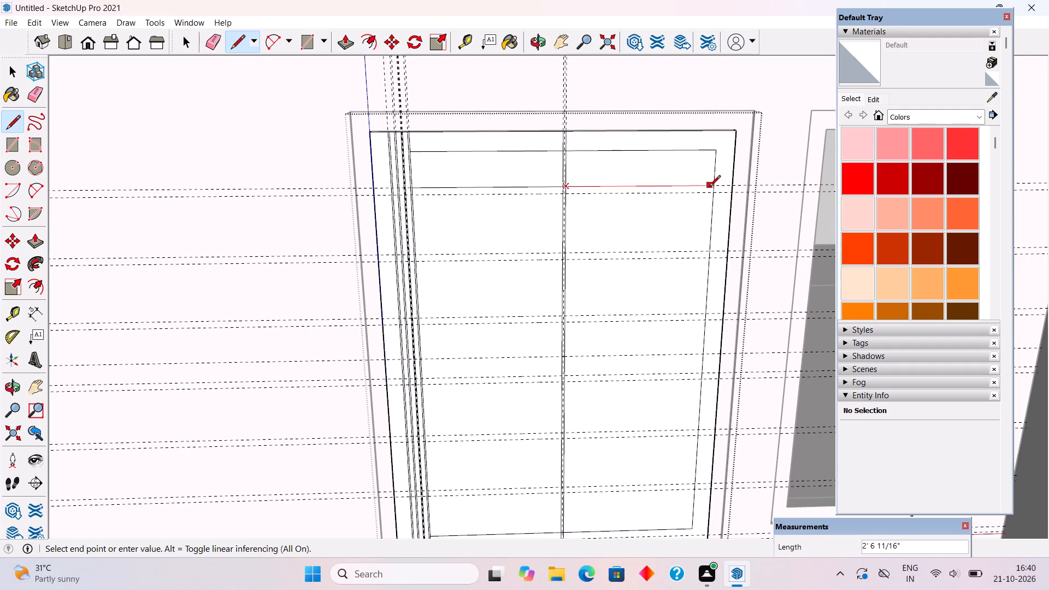
scroll(714, 187, up, 4)
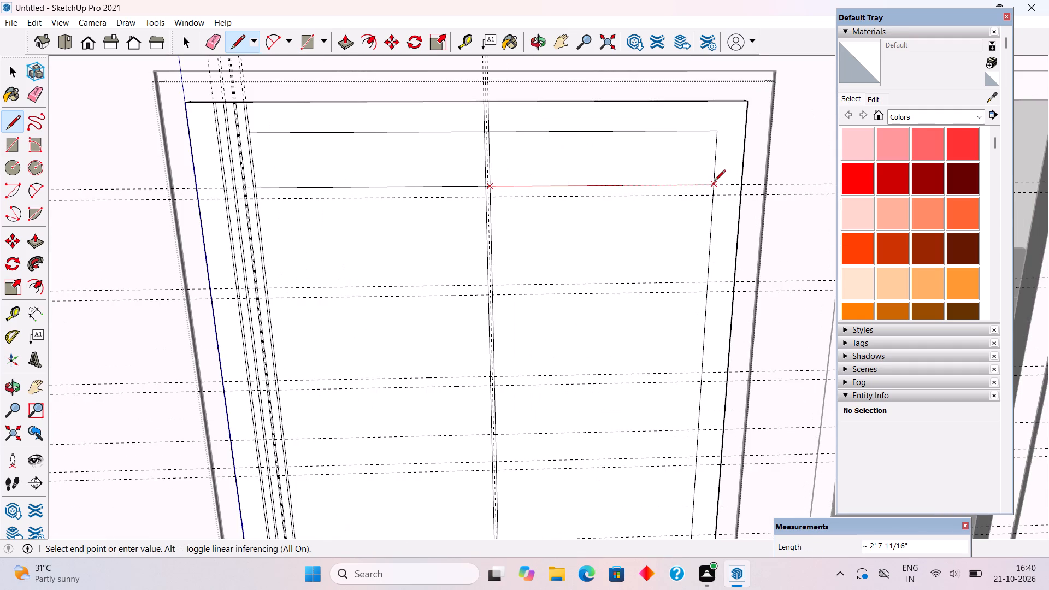
click(714, 182)
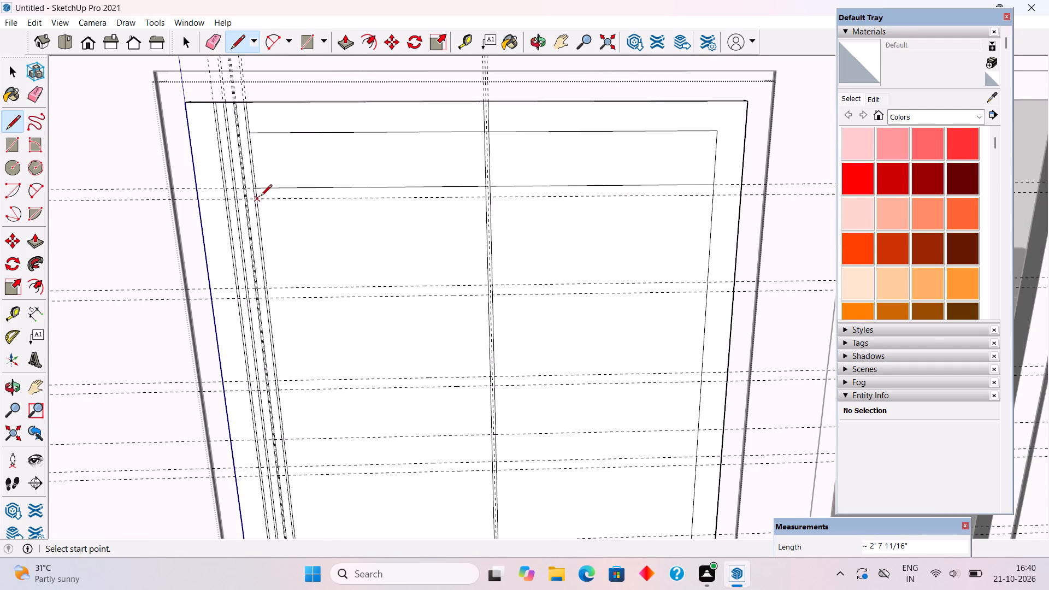
Draw lines along the lower guide of the topmost pair across both door panels, each about 2' 7 11/16" long.
click(261, 197)
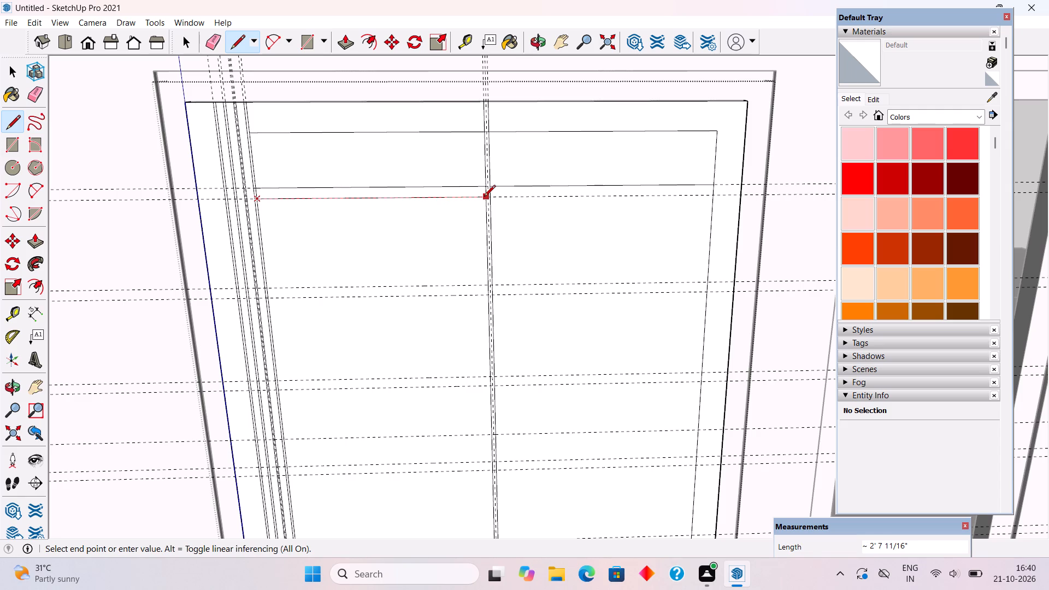
scroll(481, 205, up, 7)
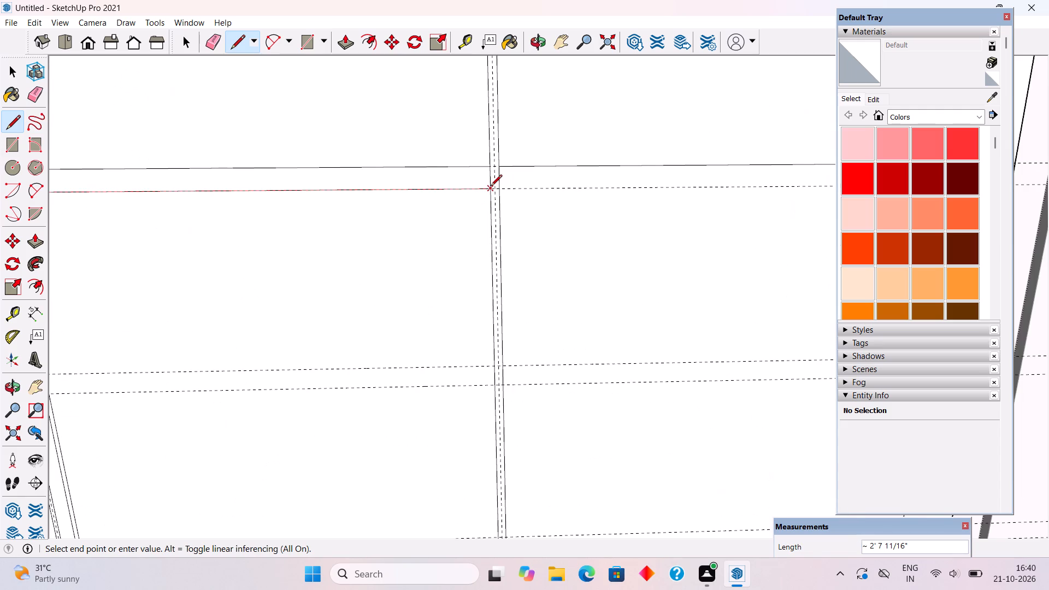
click(491, 187)
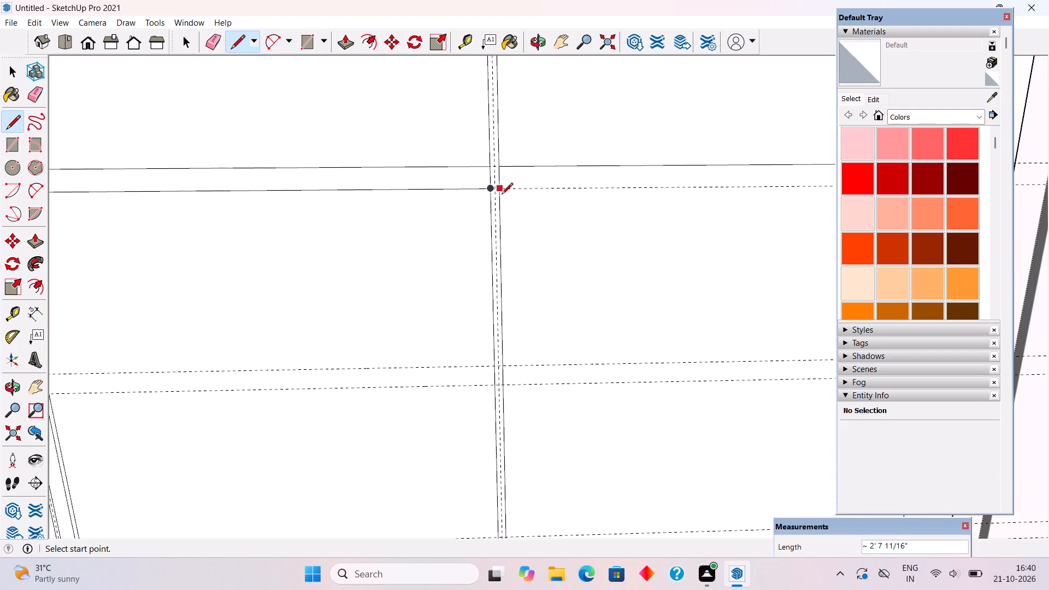
click(499, 189)
scroll(461, 210, down, 8)
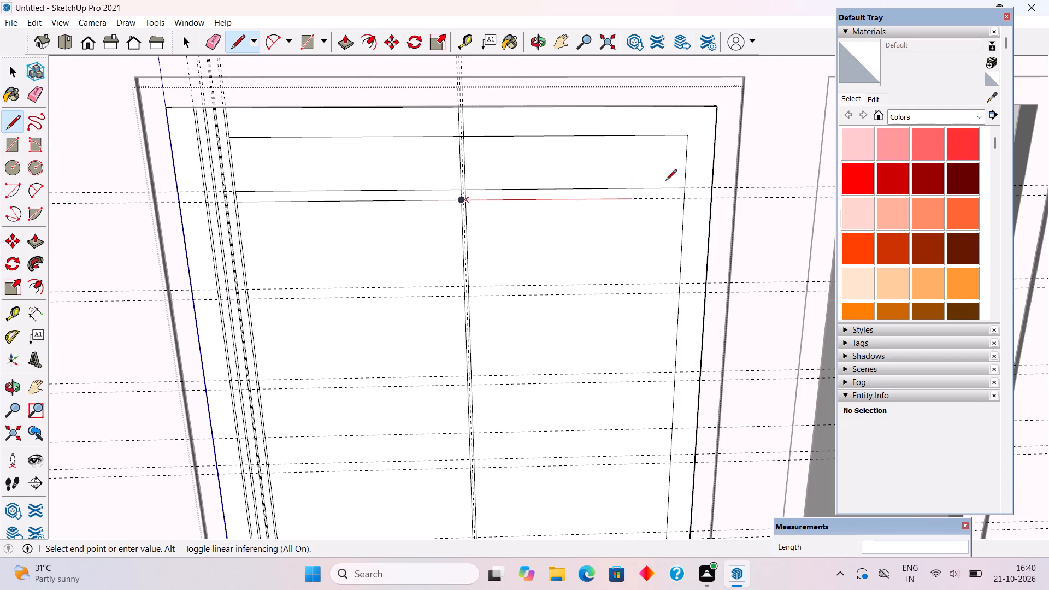
click(684, 198)
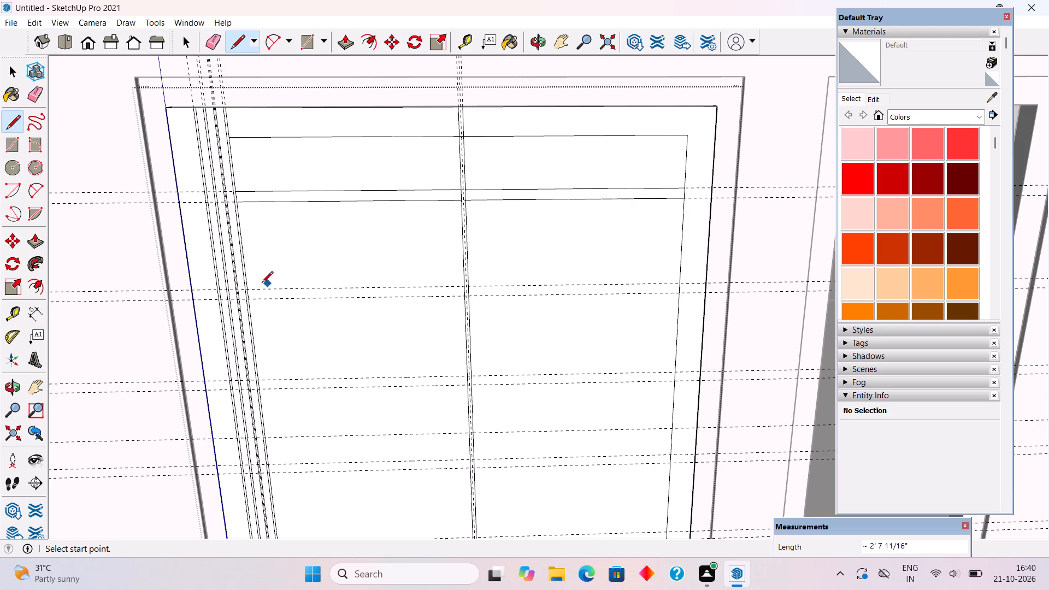
Draw two lines about 2' 7 11/16" long across the left door panel along the second pair of horizontal guides.
click(249, 290)
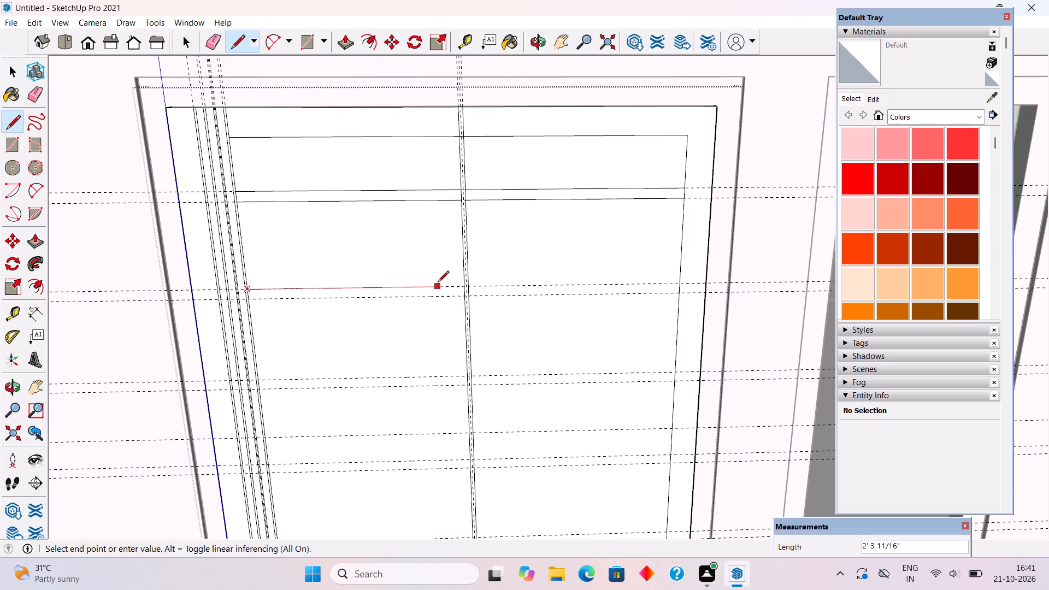
click(464, 286)
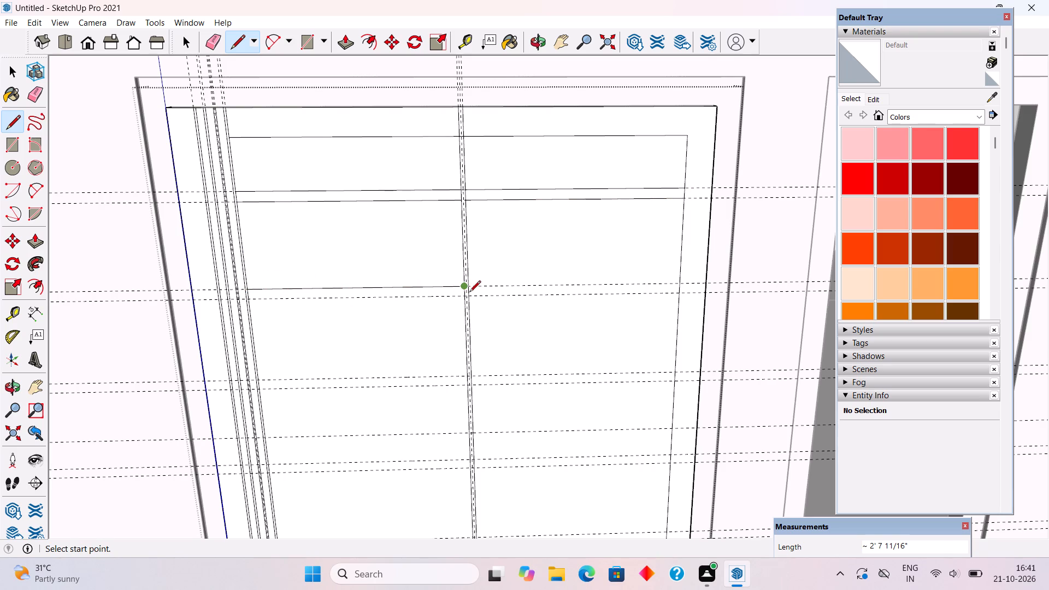
click(247, 300)
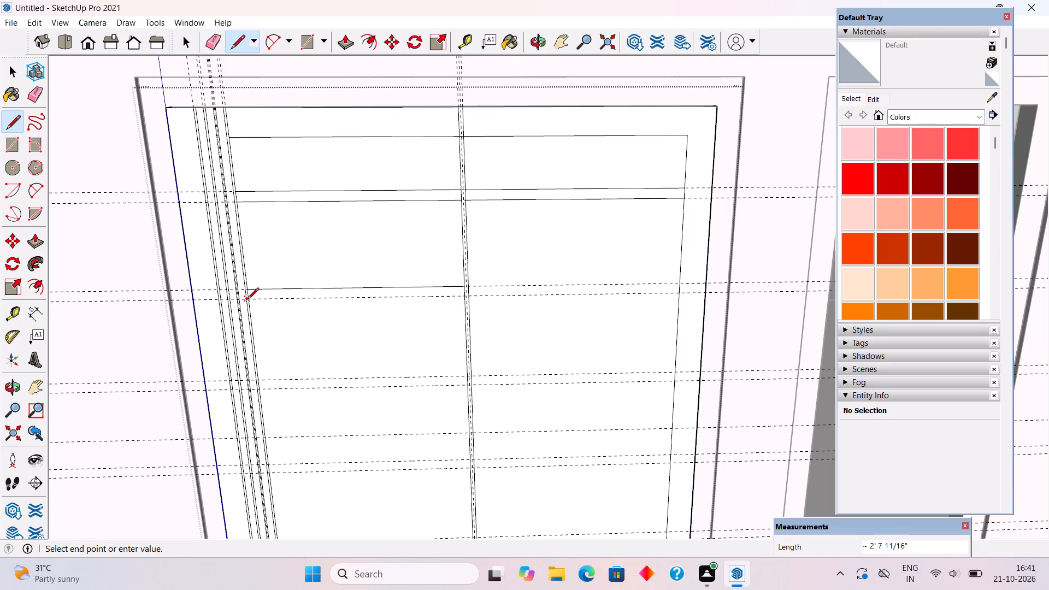
scroll(220, 331, up, 15)
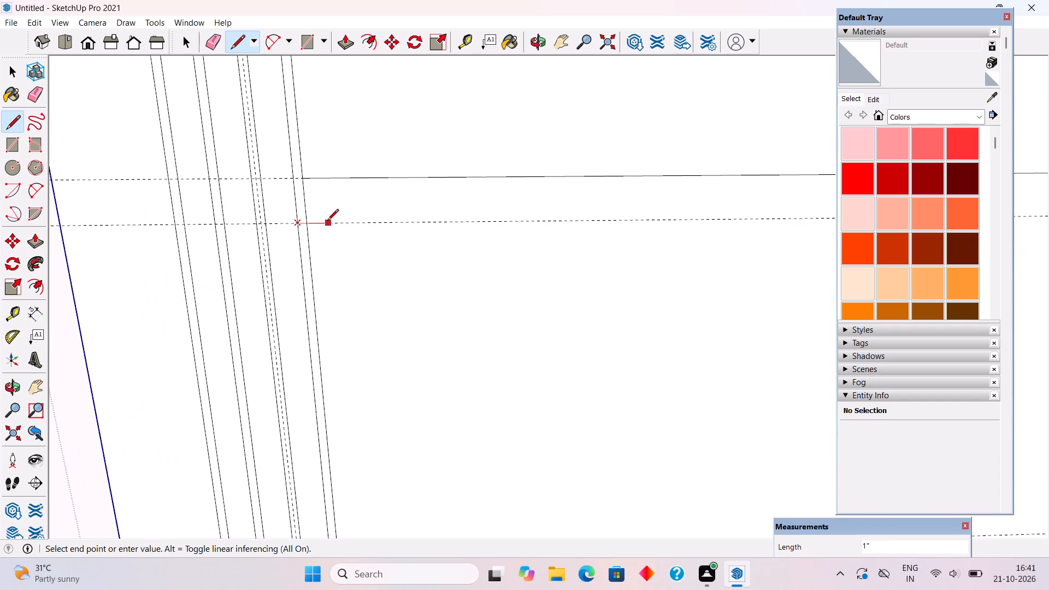
key(space)
key(l)
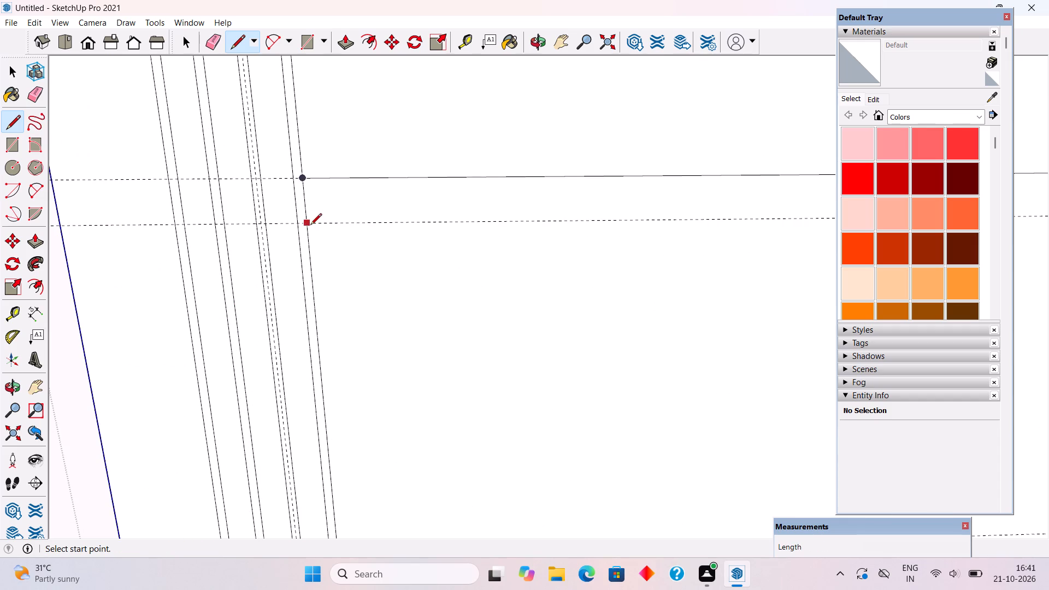
click(310, 226)
scroll(308, 224, down, 11)
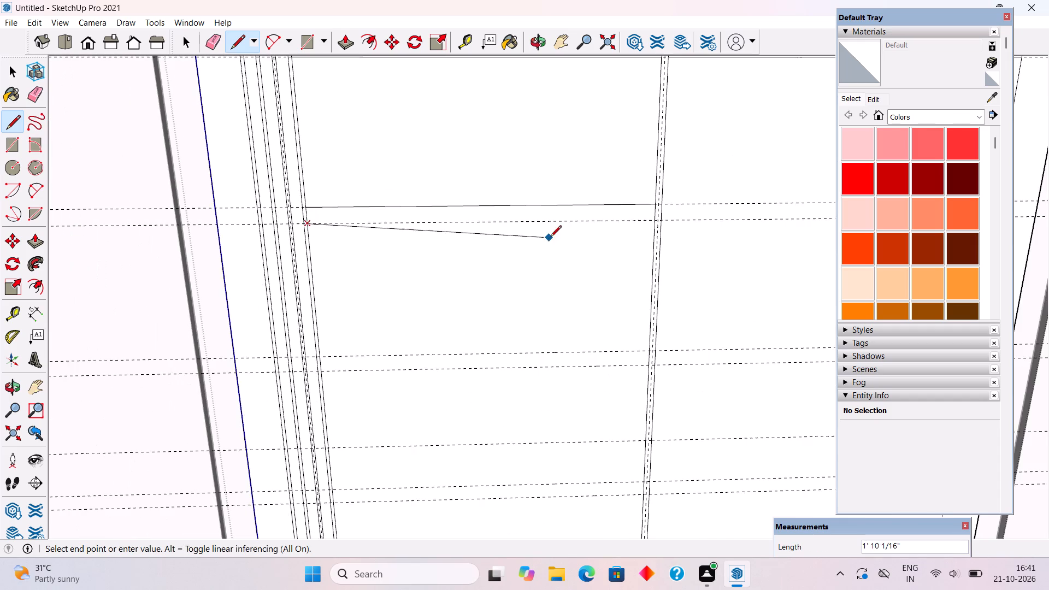
scroll(640, 224, up, 8)
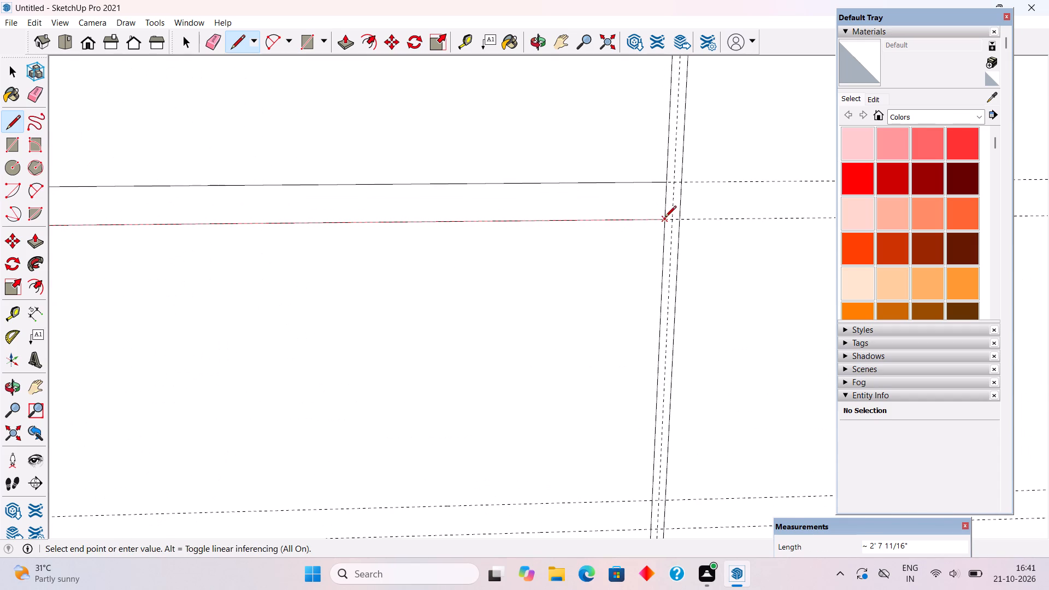
click(665, 218)
Draw two lines about 2' 7 11/16" long across the right door panel along the second pair of horizontal guides.
scroll(596, 246, down, 4)
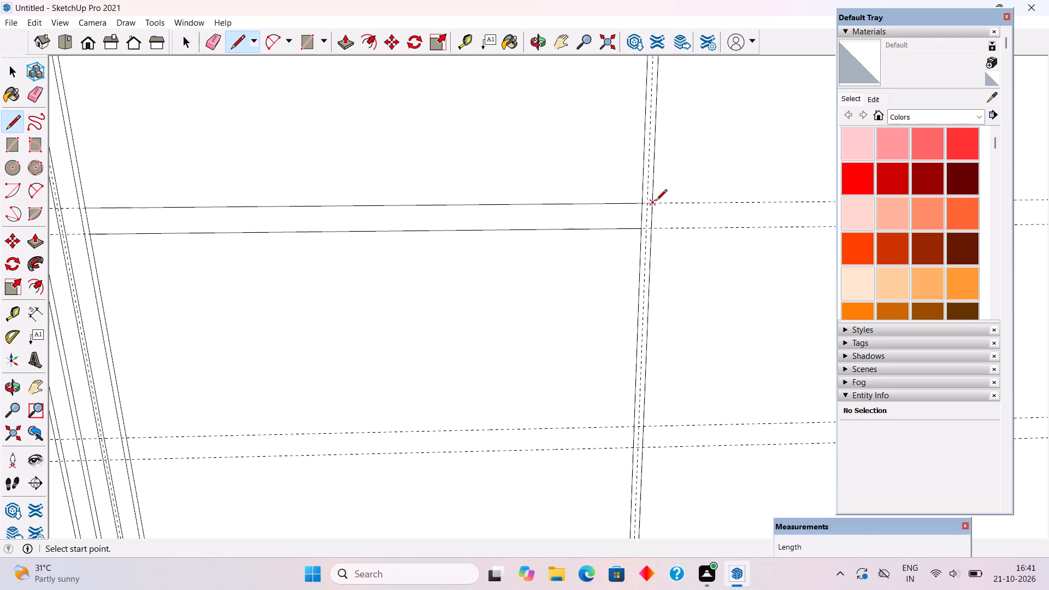
click(656, 202)
scroll(526, 257, down, 10)
scroll(335, 274, down, 1)
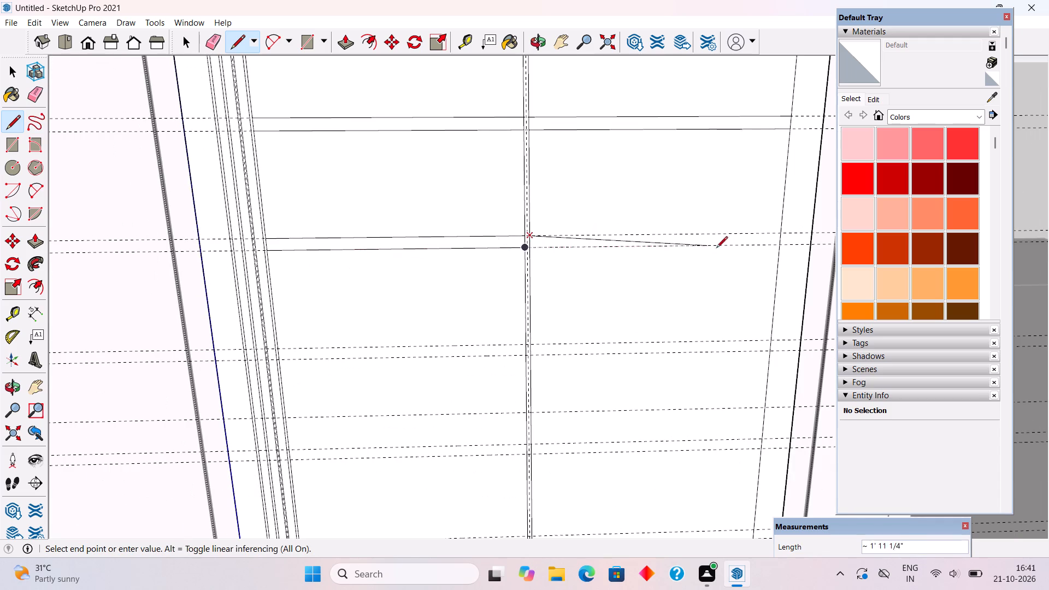
click(779, 237)
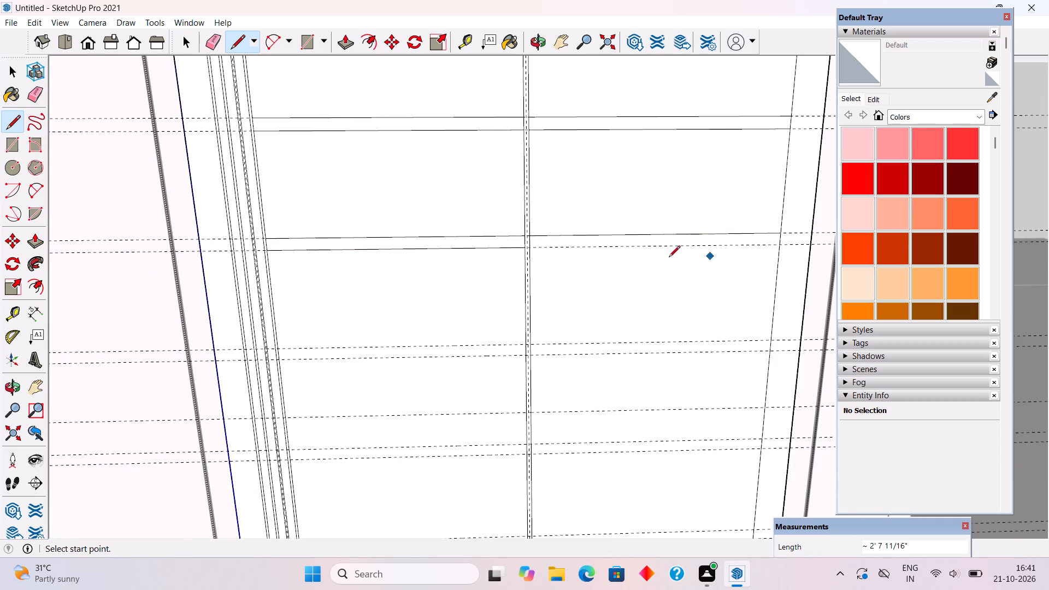
scroll(533, 248, up, 5)
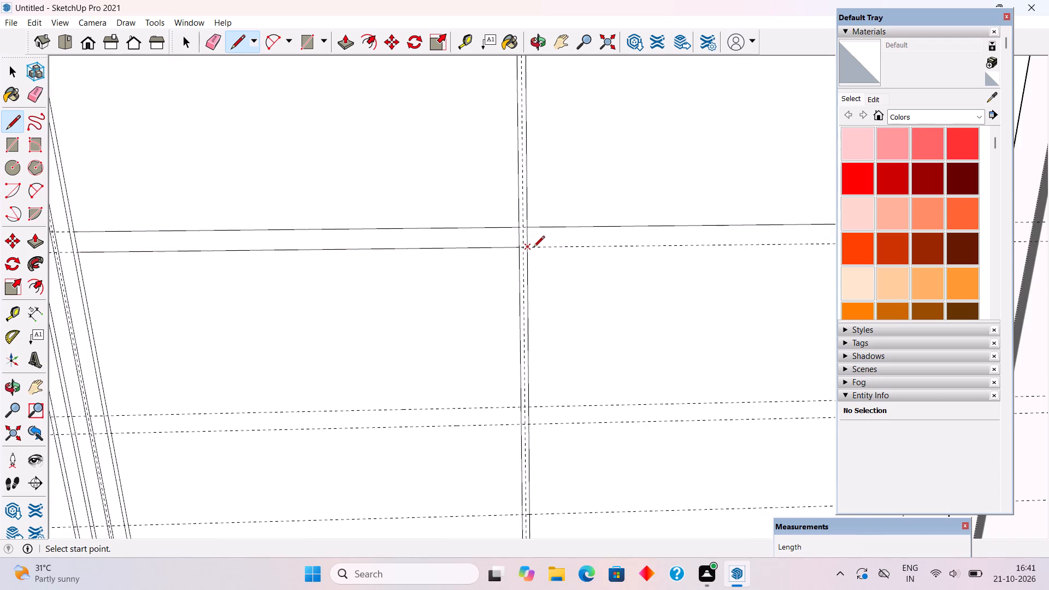
click(533, 248)
scroll(598, 244, down, 8)
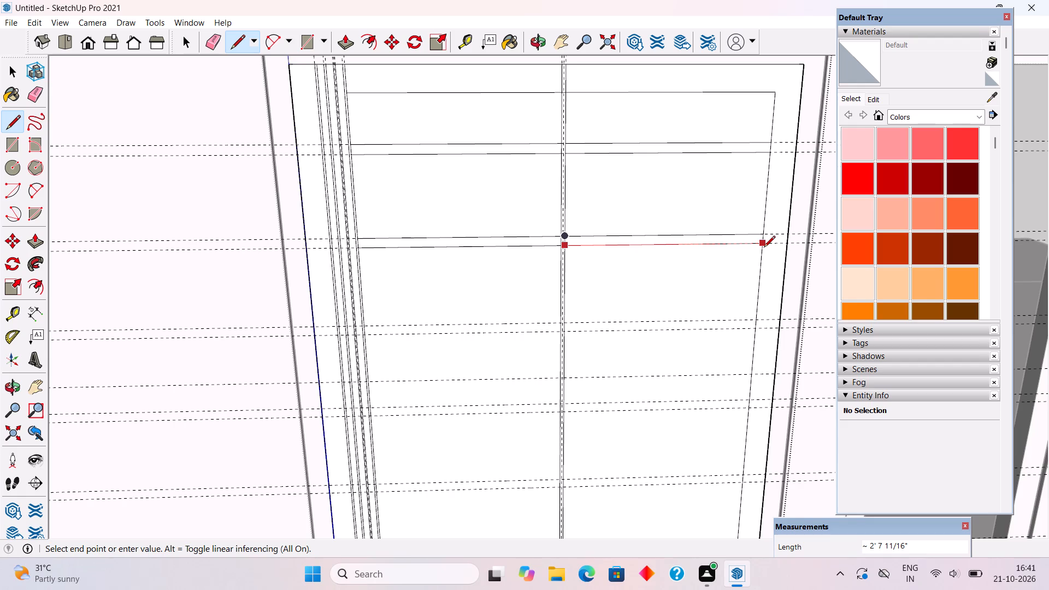
scroll(761, 245, up, 5)
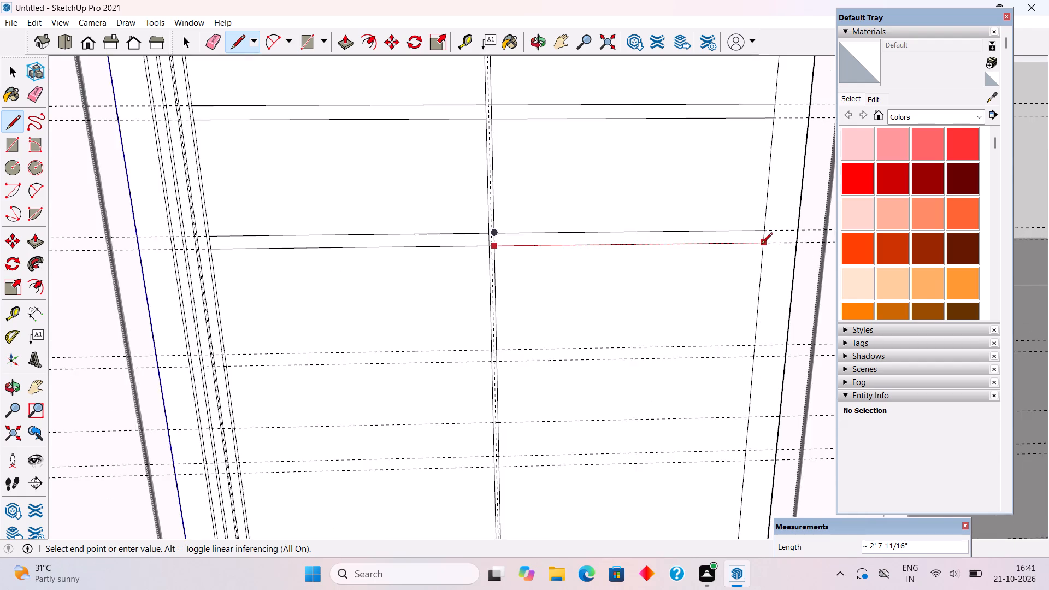
scroll(761, 245, up, 4)
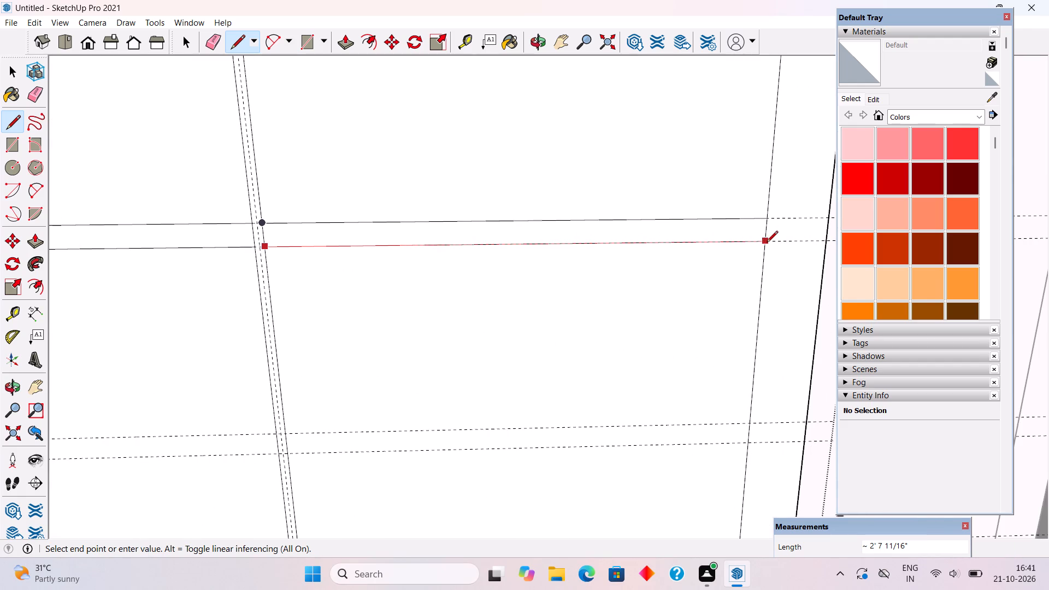
click(767, 243)
Draw two lines about 2' 7 11/16" long across the left door panel along the third pair of horizontal guides.
scroll(613, 288, down, 5)
scroll(557, 294, down, 5)
scroll(244, 365, up, 7)
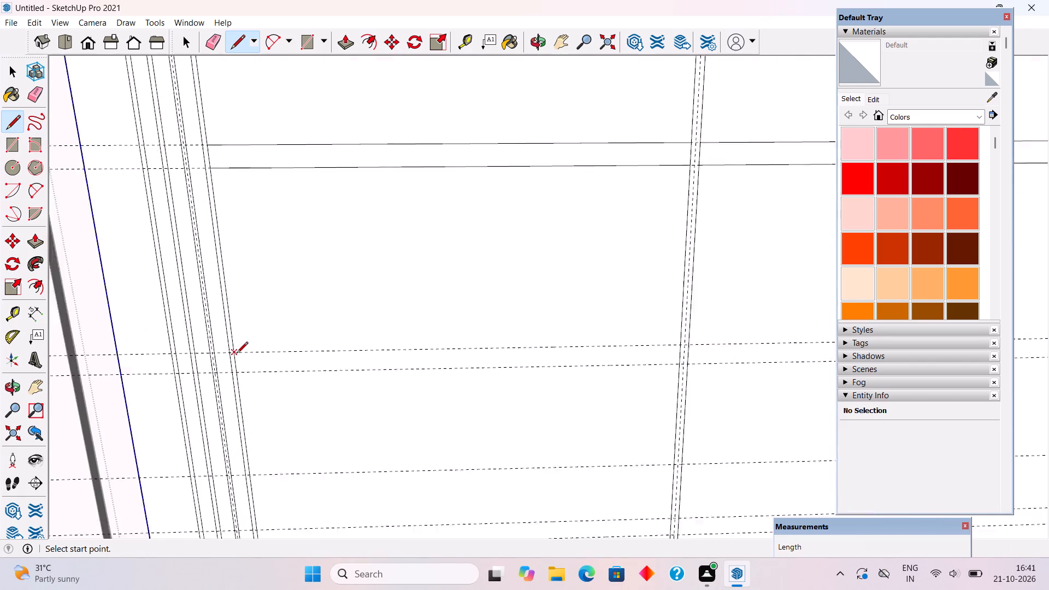
scroll(237, 354, up, 3)
click(237, 354)
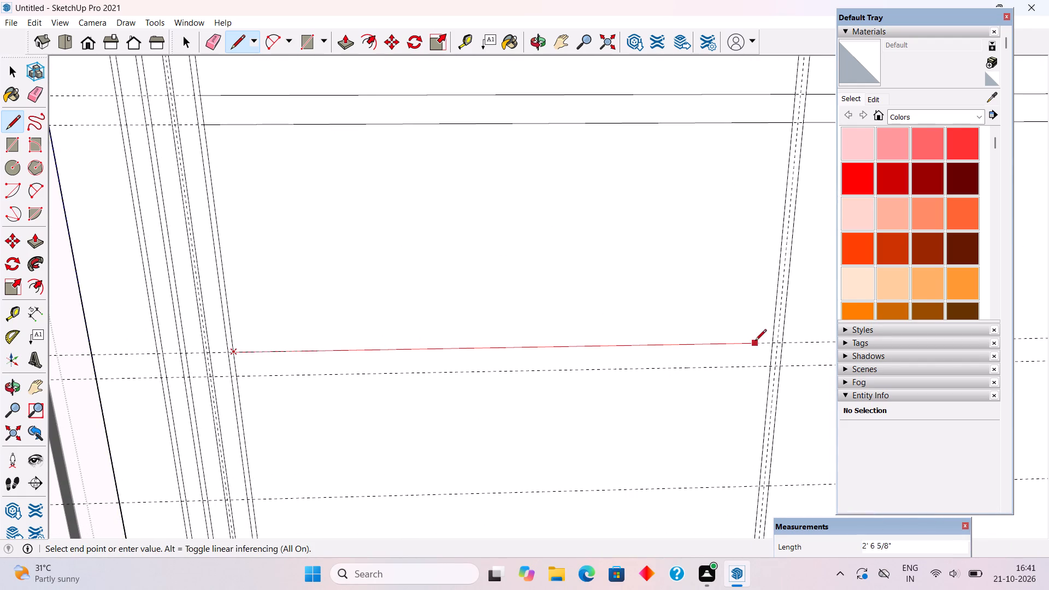
click(771, 345)
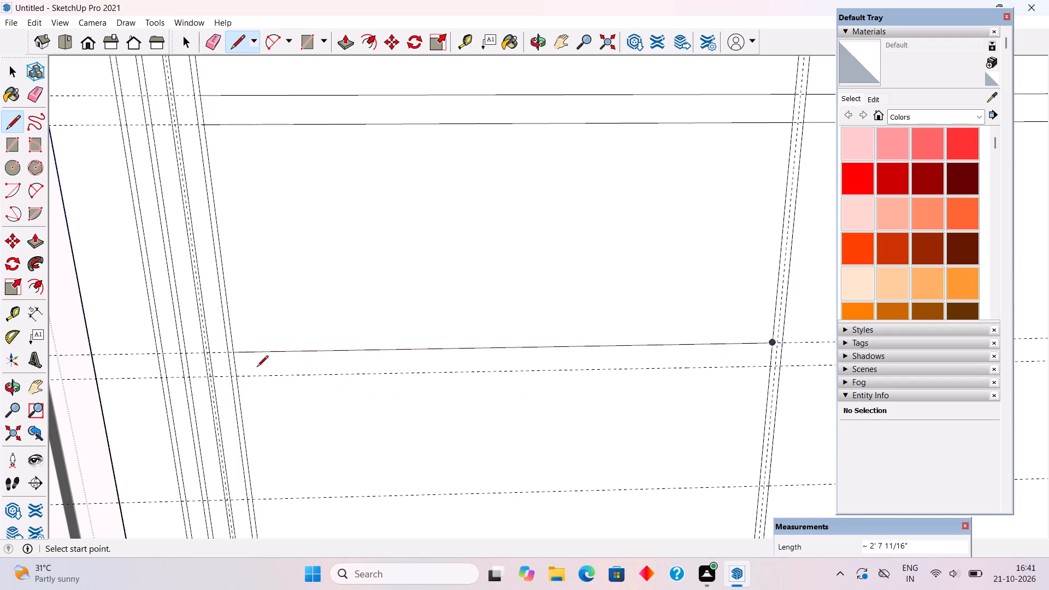
click(238, 377)
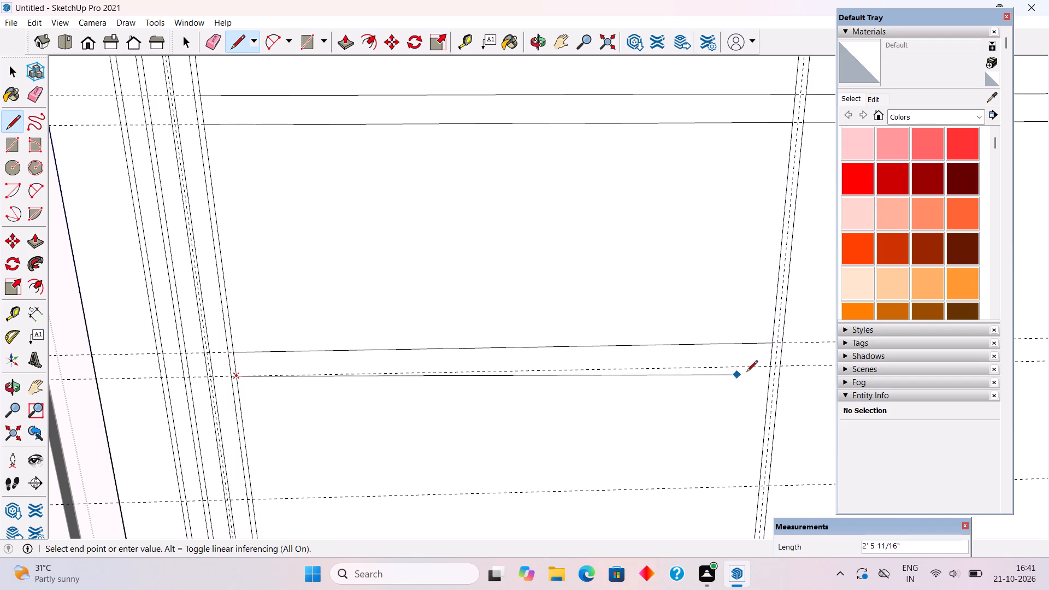
click(768, 369)
Draw two lines about 2' 7 11/16" long across the right door panel along the third pair of horizontal guides.
scroll(205, 304, down, 5)
scroll(150, 310, down, 9)
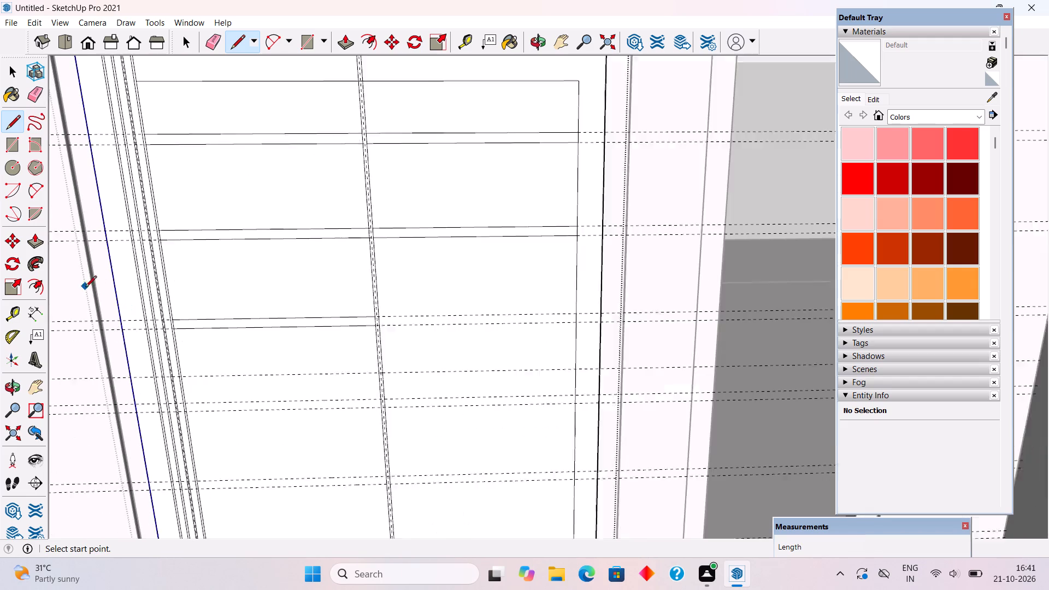
scroll(645, 397, up, 4)
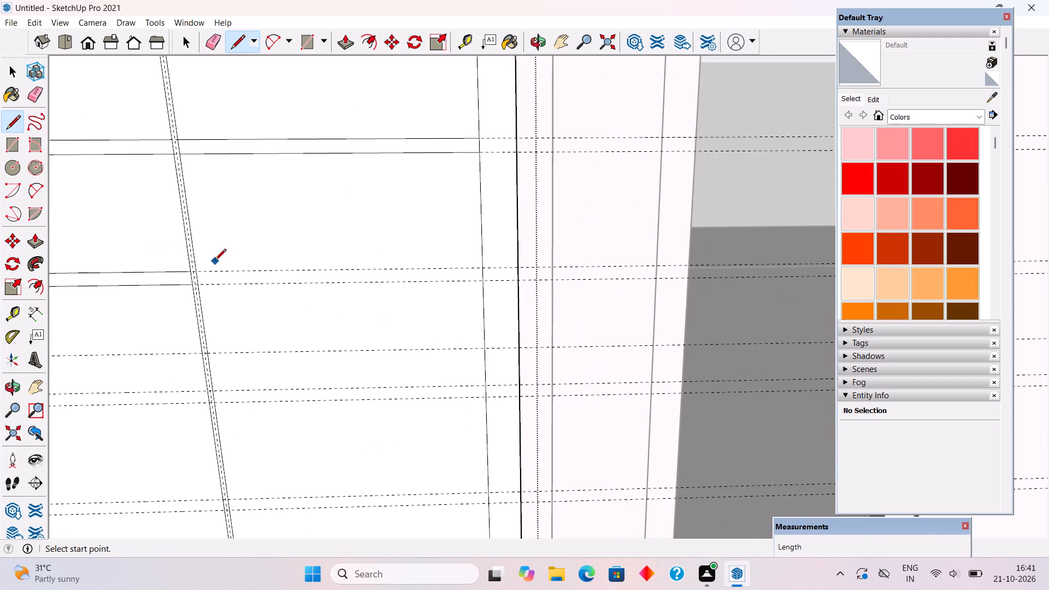
click(200, 272)
click(482, 267)
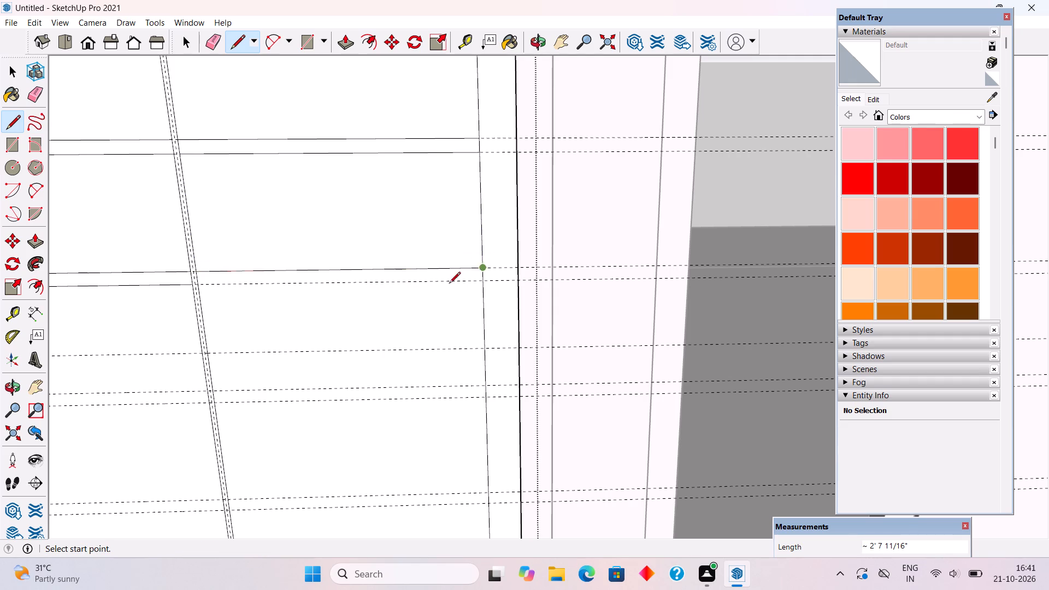
scroll(201, 288, up, 5)
click(201, 288)
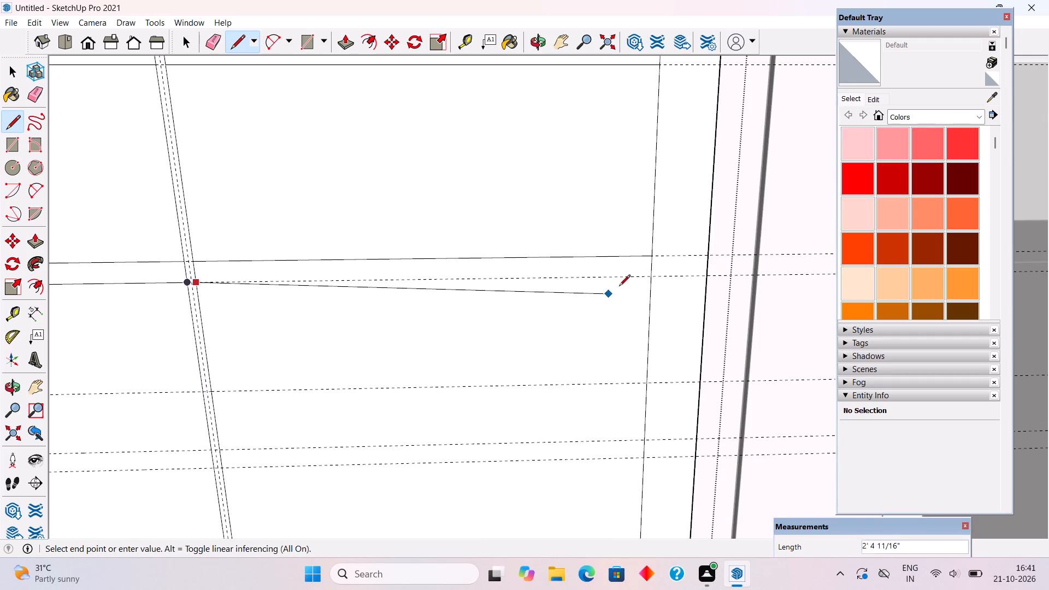
click(649, 280)
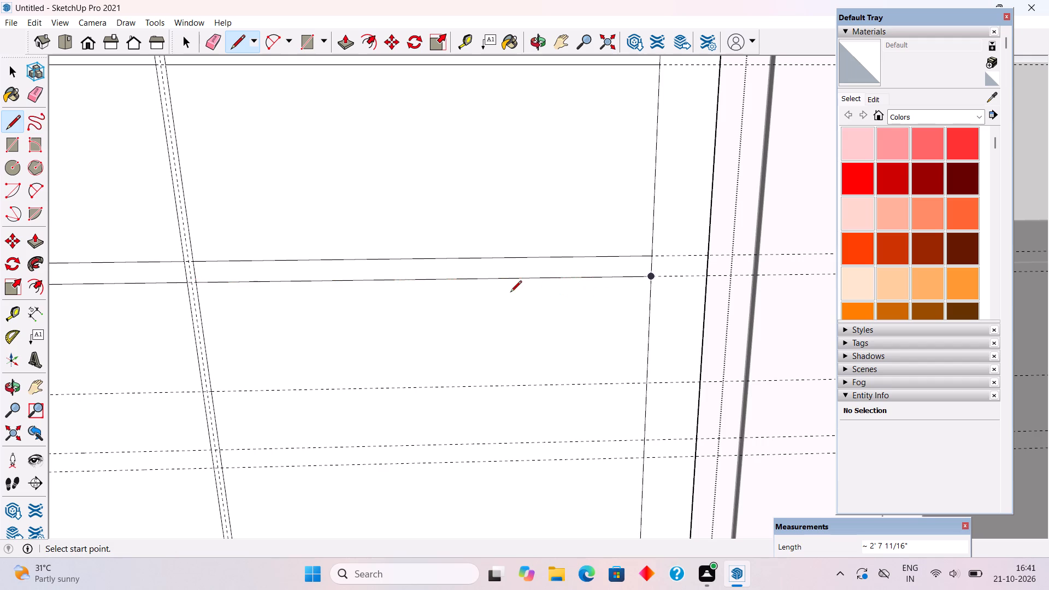
Draw a line about 2' 7 11/16" long across the left door panel along the upper guide of the fourth pair.
scroll(510, 293, down, 4)
scroll(544, 258, down, 8)
scroll(291, 386, up, 4)
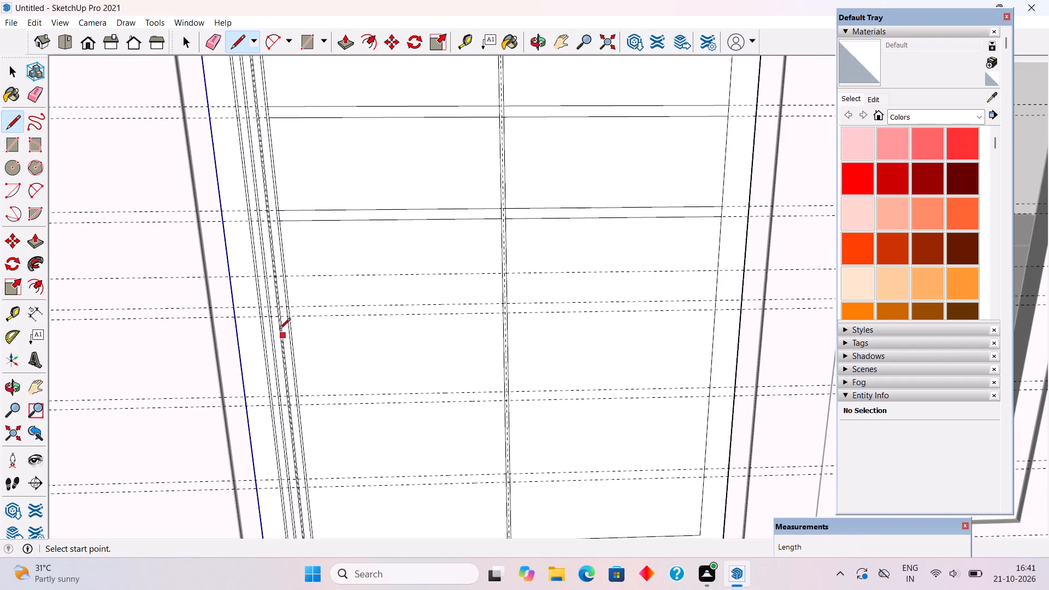
scroll(294, 310, up, 11)
click(287, 306)
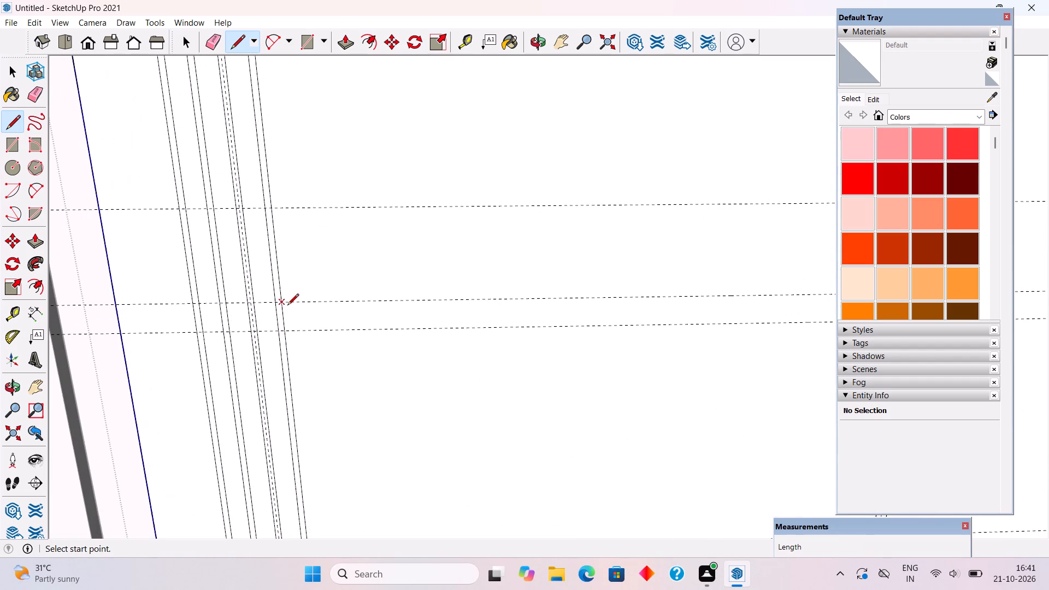
scroll(354, 305, down, 9)
scroll(599, 306, up, 3)
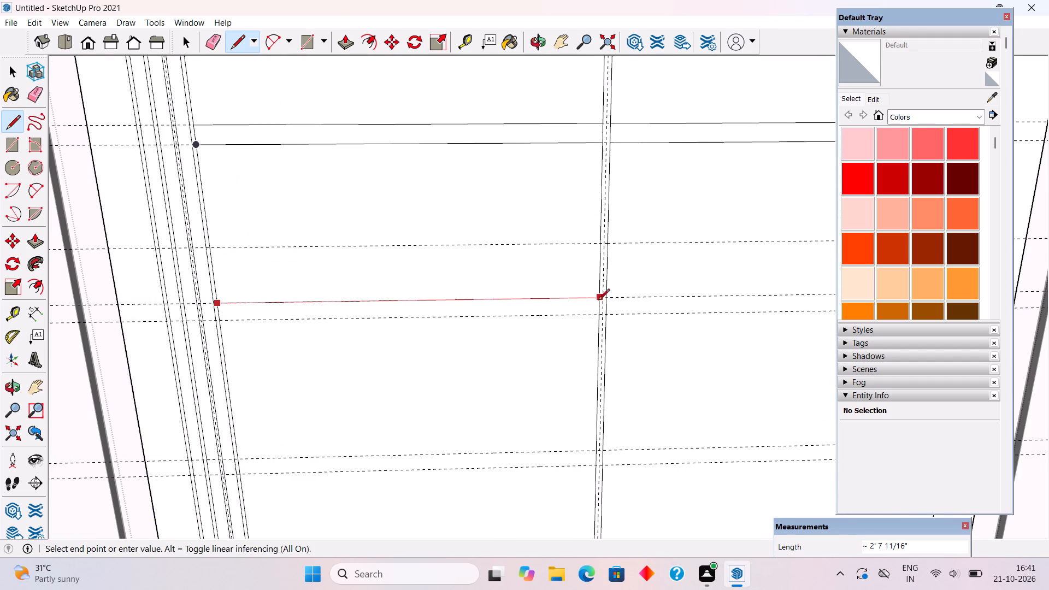
click(598, 298)
Draw a line about 2' 7 11/16" long across the right door panel along the upper guide of the fourth pair.
click(611, 300)
scroll(638, 307, down, 5)
scroll(497, 338, down, 4)
scroll(718, 318, up, 4)
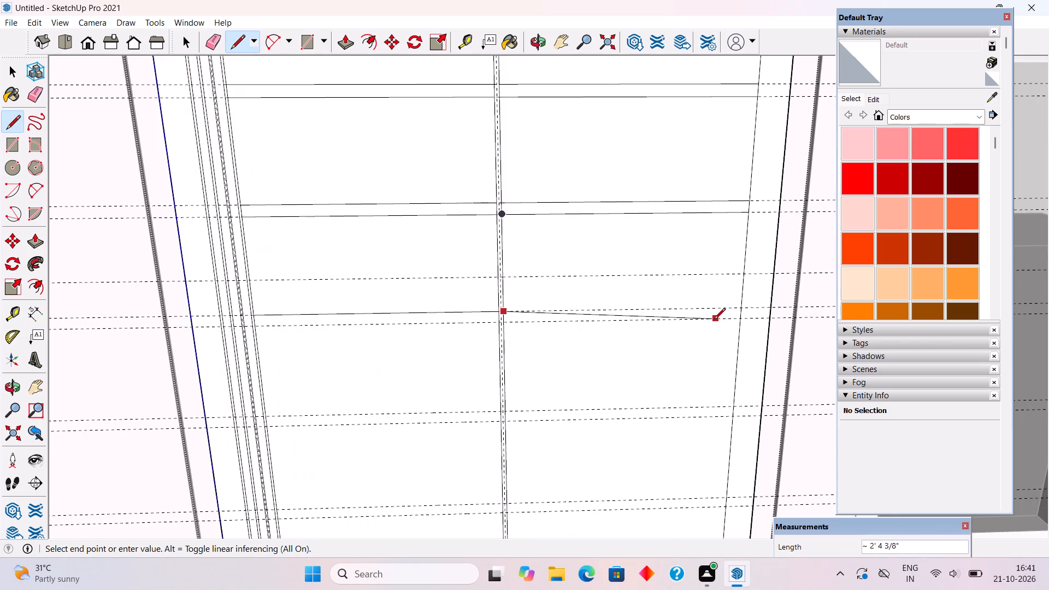
key(space)
scroll(492, 310, up, 12)
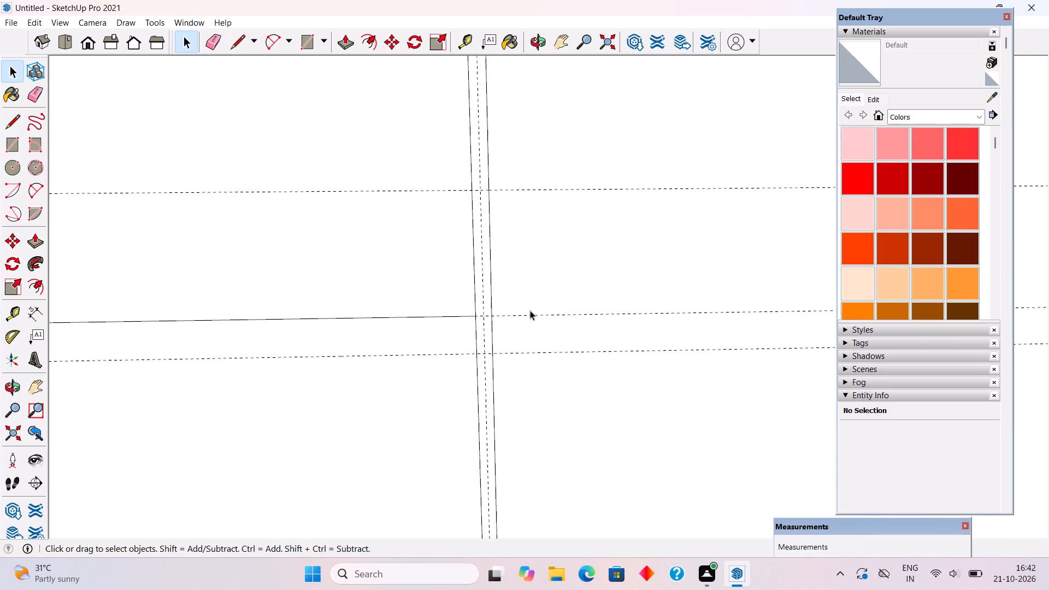
scroll(530, 310, up, 1)
key(l)
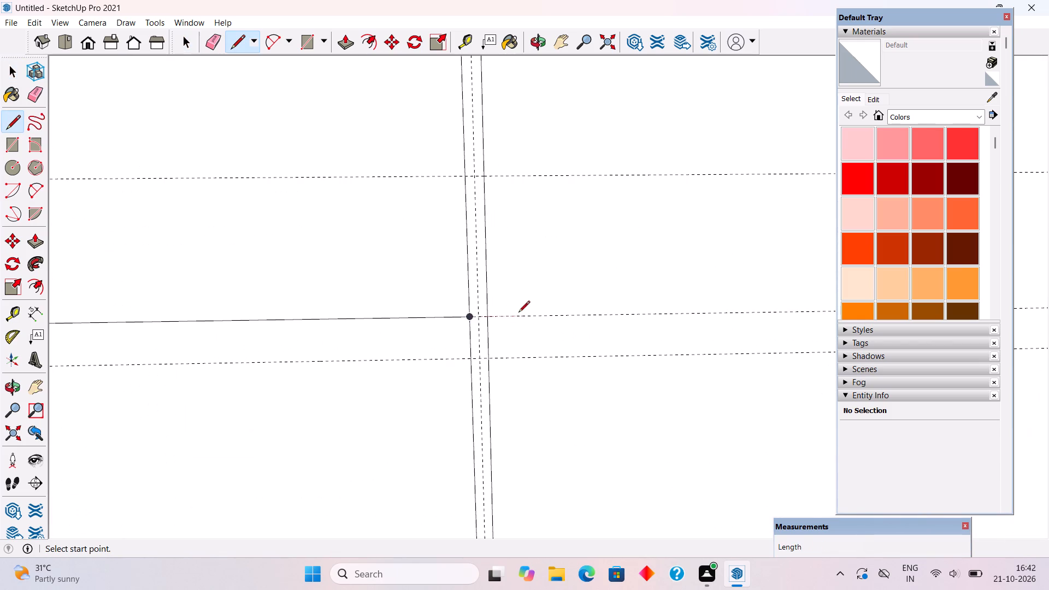
click(491, 317)
scroll(451, 309, down, 12)
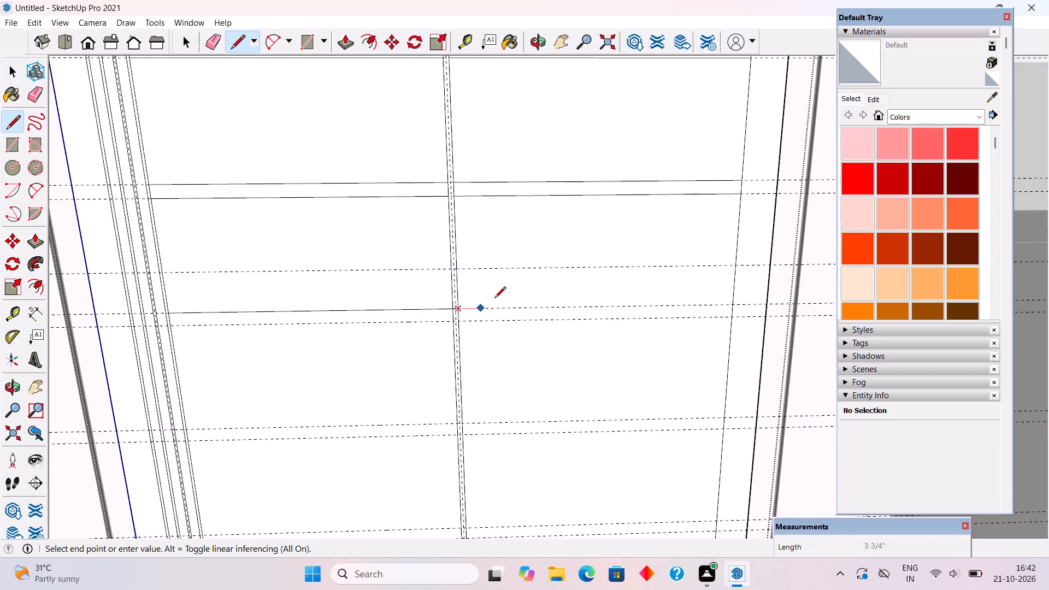
scroll(494, 299, down, 2)
click(710, 304)
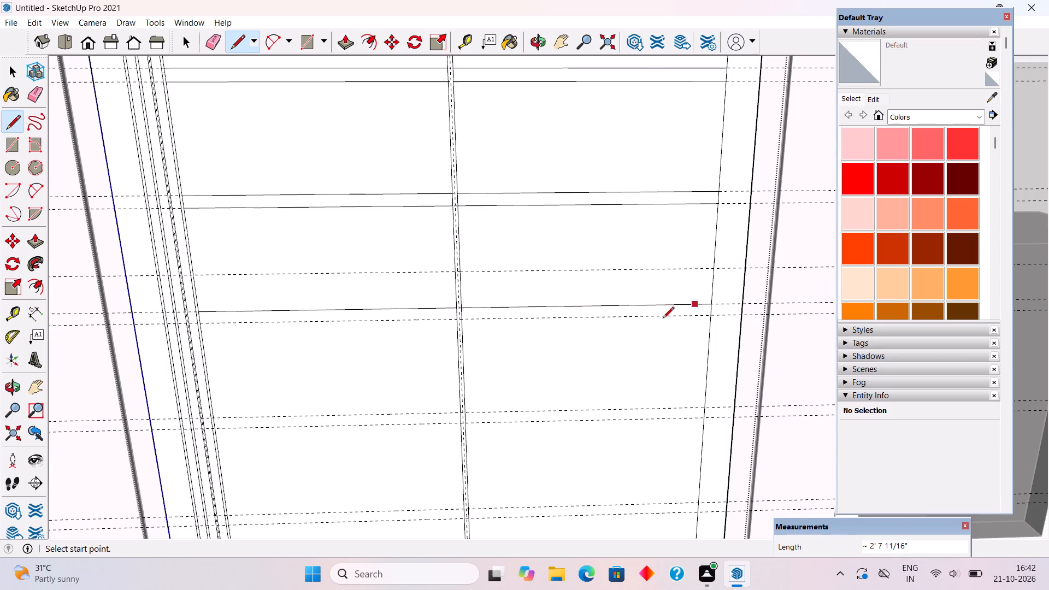
Draw lines along the lower guide of the fourth pair across both door panels, each about 2' 7 11/16" long.
click(202, 322)
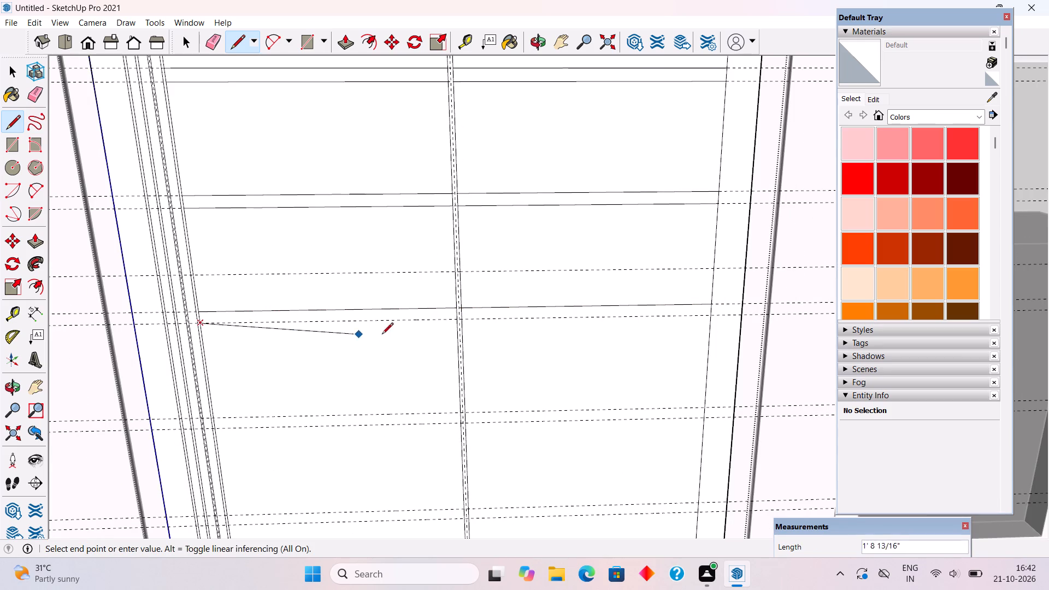
click(453, 324)
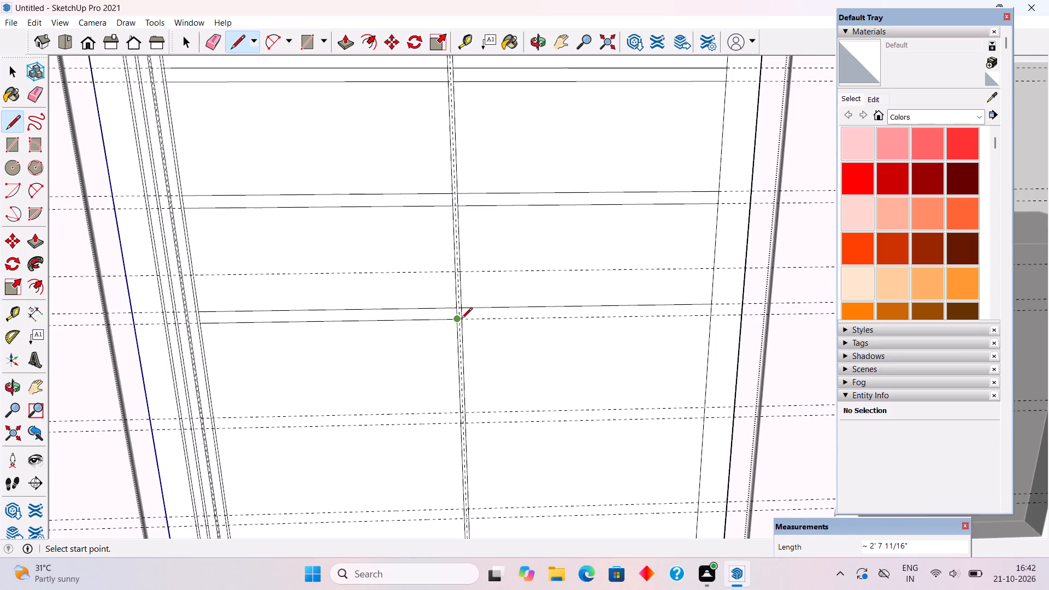
scroll(460, 324, up, 11)
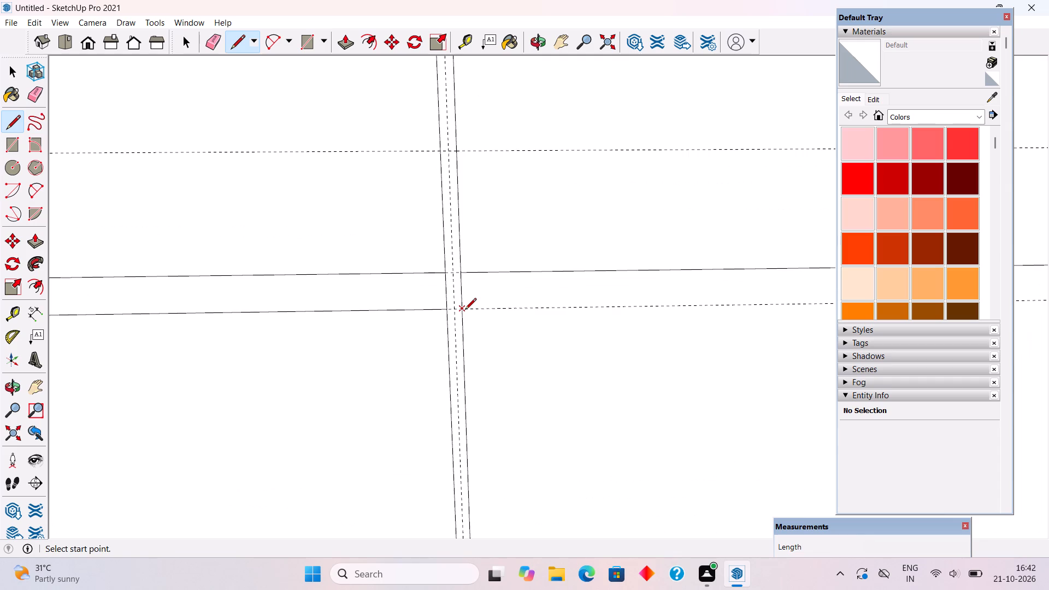
click(465, 310)
scroll(400, 334, down, 9)
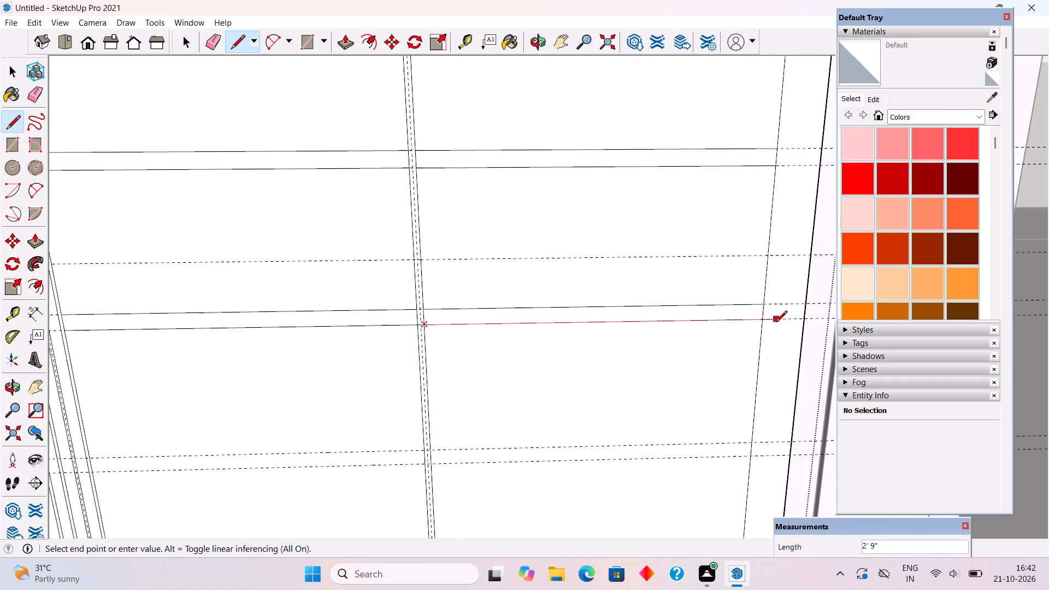
click(759, 320)
Draw lines along the upper guide of the fifth pair across both door panels, each about 2' 7 11/16" long.
scroll(419, 375, down, 9)
scroll(396, 270, down, 5)
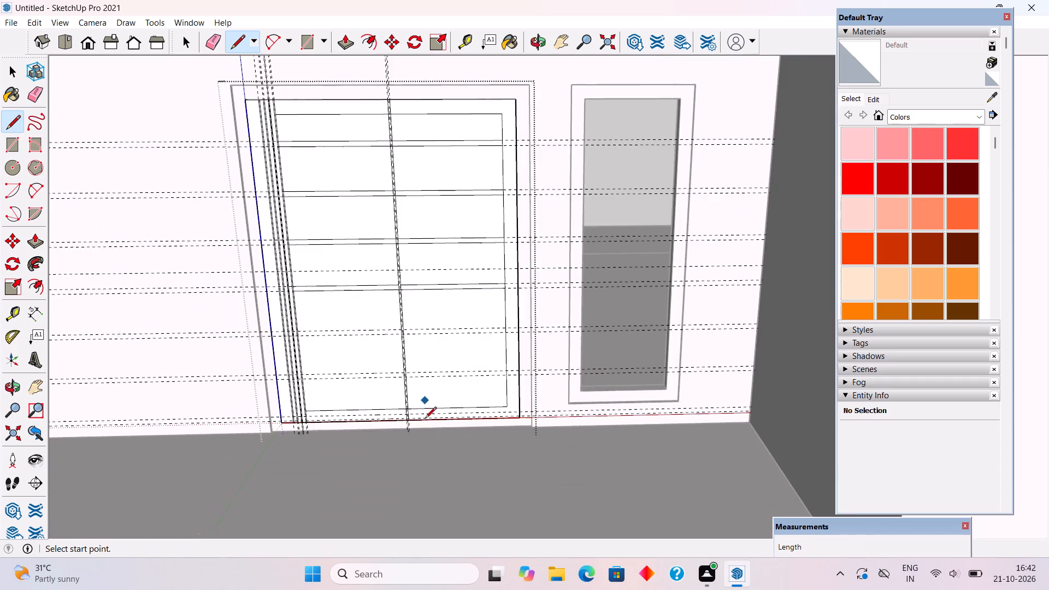
scroll(406, 456, up, 5)
scroll(231, 255, up, 9)
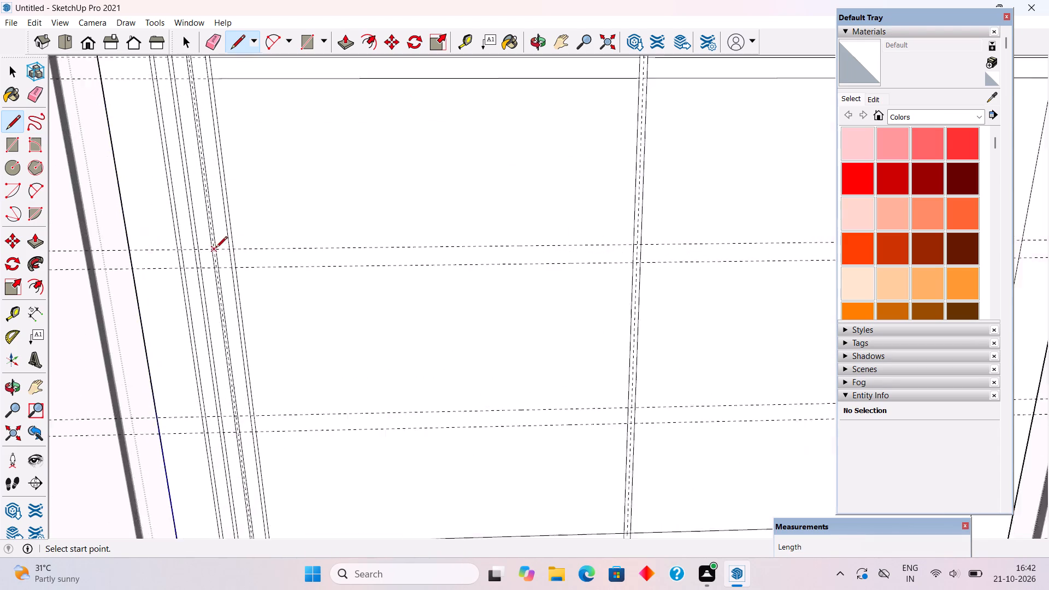
scroll(216, 249, up, 5)
click(239, 250)
scroll(347, 253, down, 9)
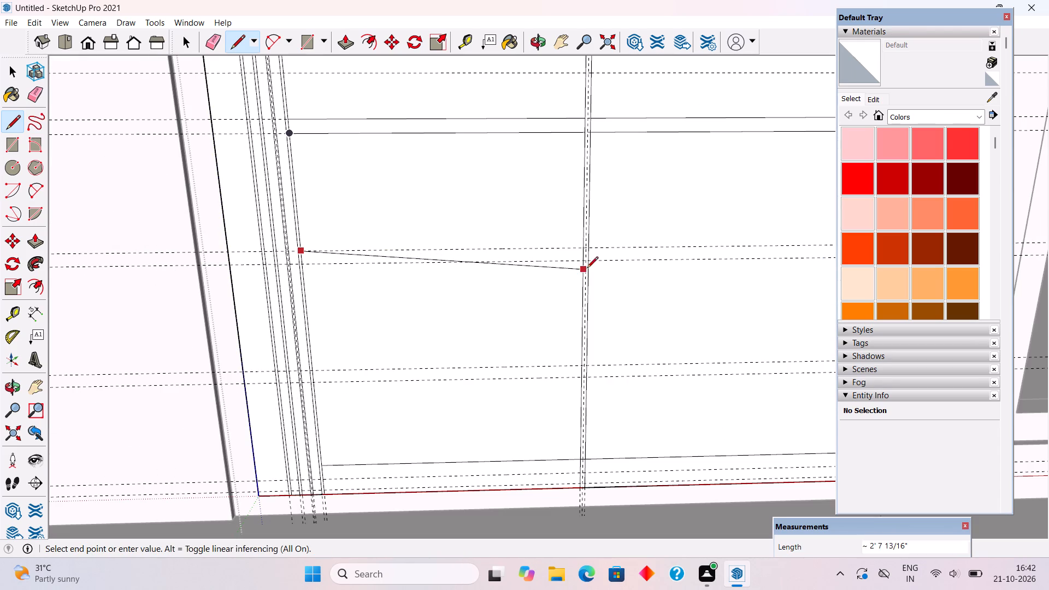
scroll(582, 248, up, 4)
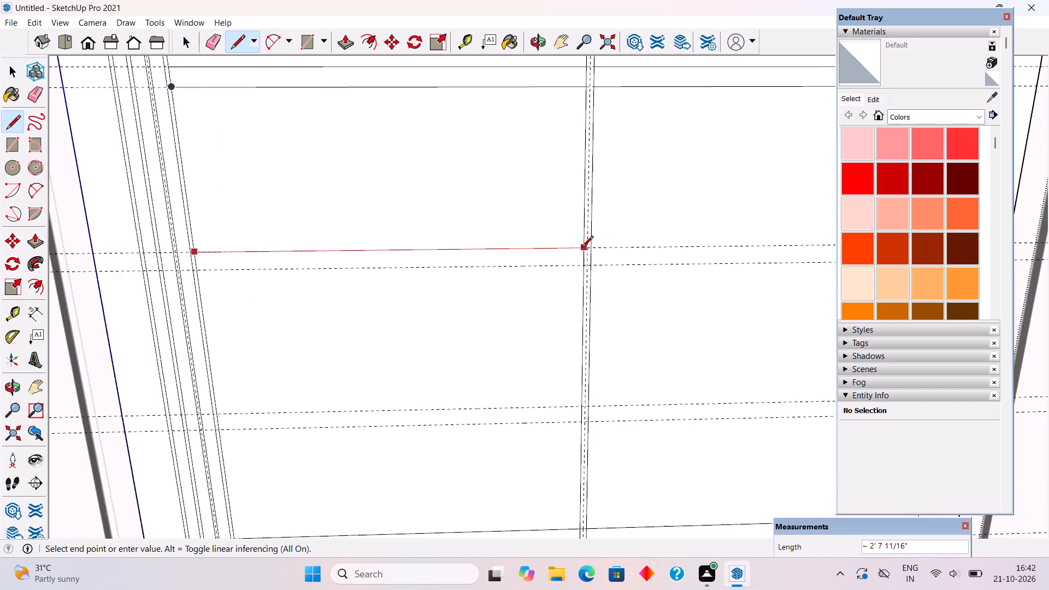
click(582, 248)
click(597, 248)
scroll(591, 251, down, 9)
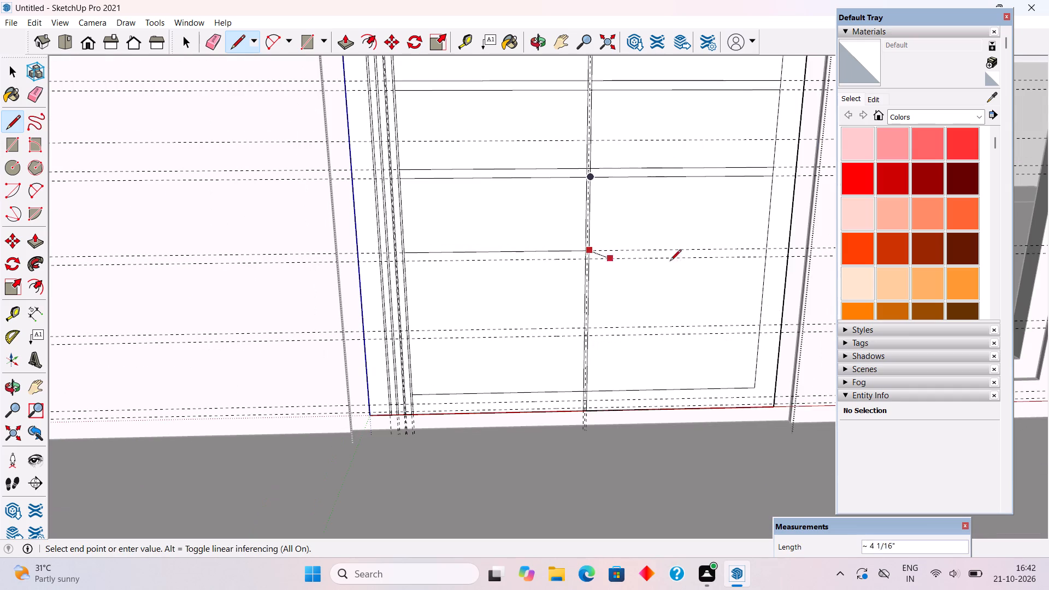
click(762, 251)
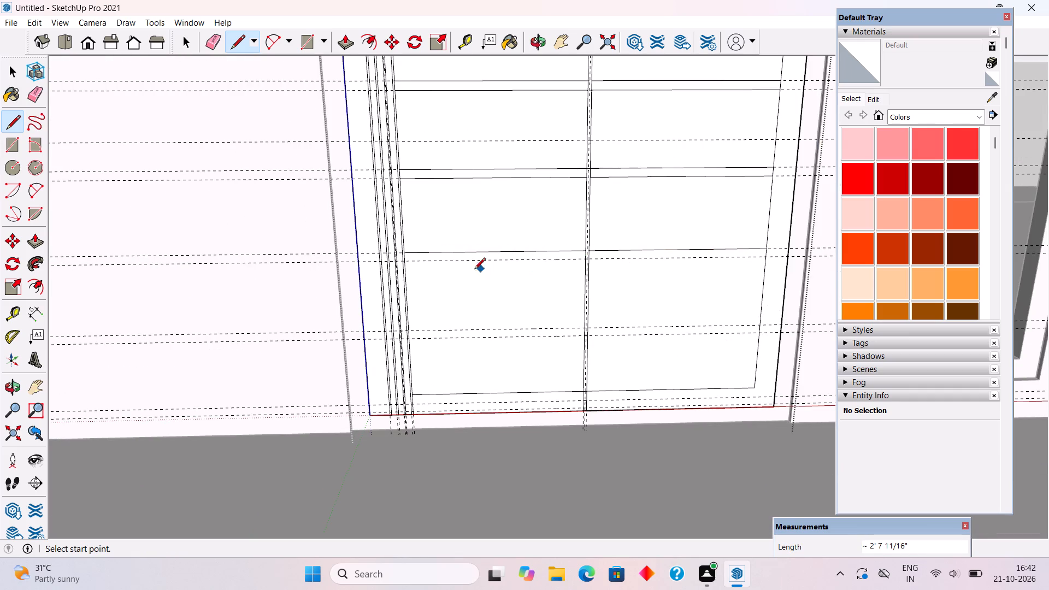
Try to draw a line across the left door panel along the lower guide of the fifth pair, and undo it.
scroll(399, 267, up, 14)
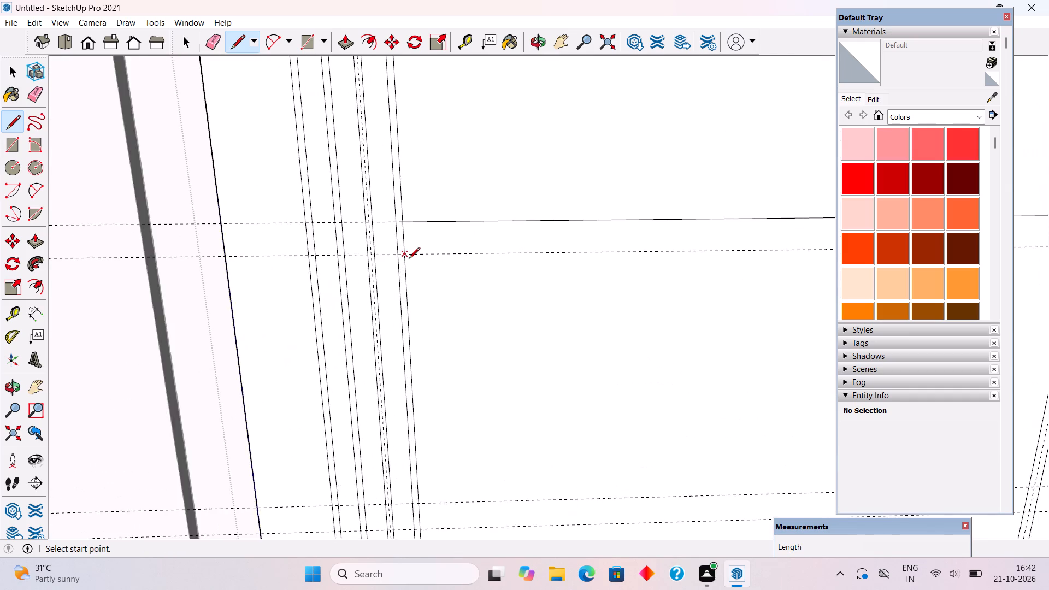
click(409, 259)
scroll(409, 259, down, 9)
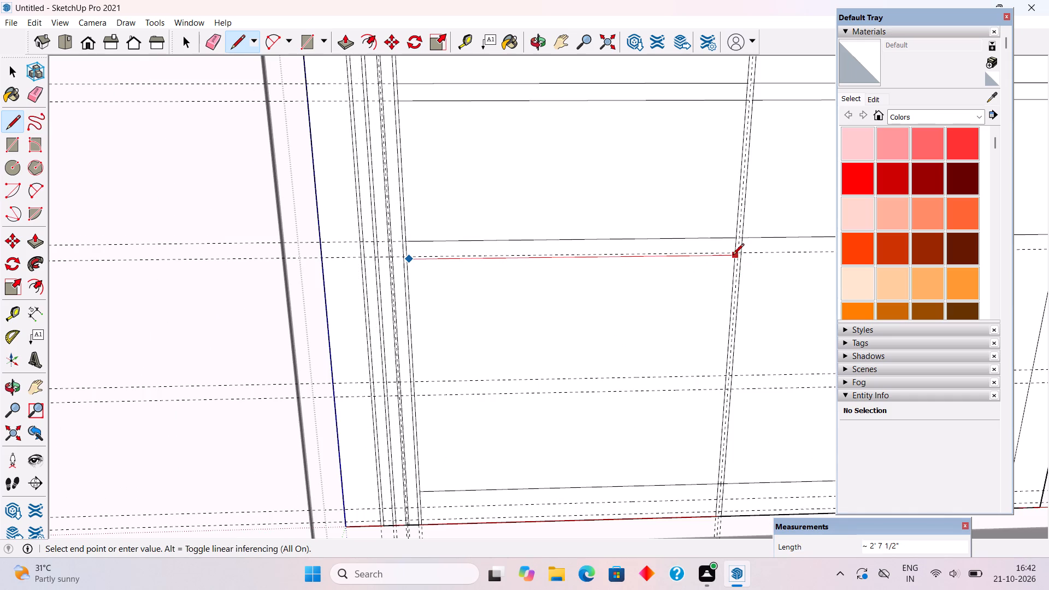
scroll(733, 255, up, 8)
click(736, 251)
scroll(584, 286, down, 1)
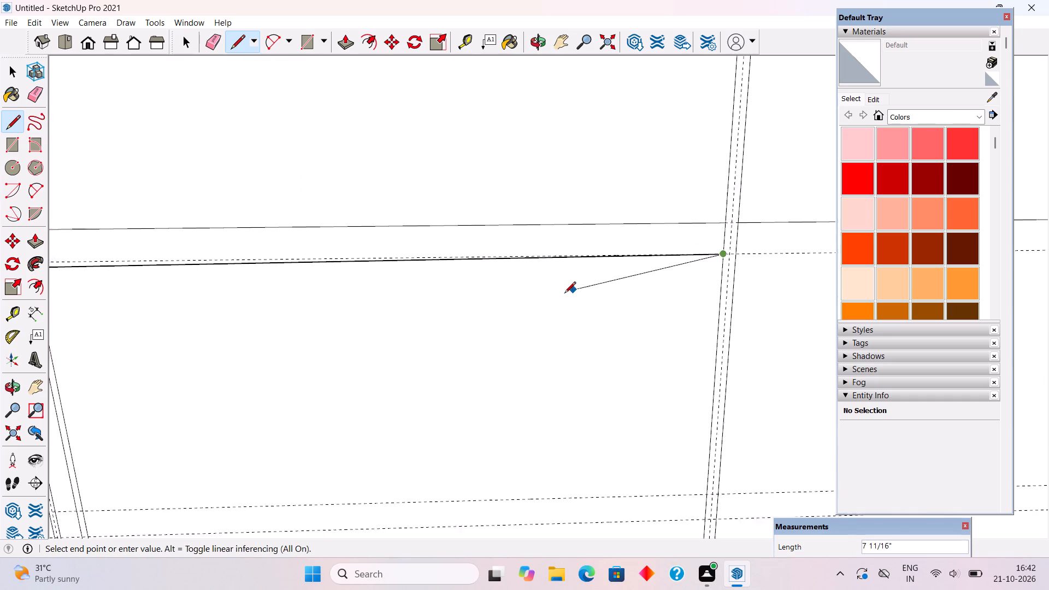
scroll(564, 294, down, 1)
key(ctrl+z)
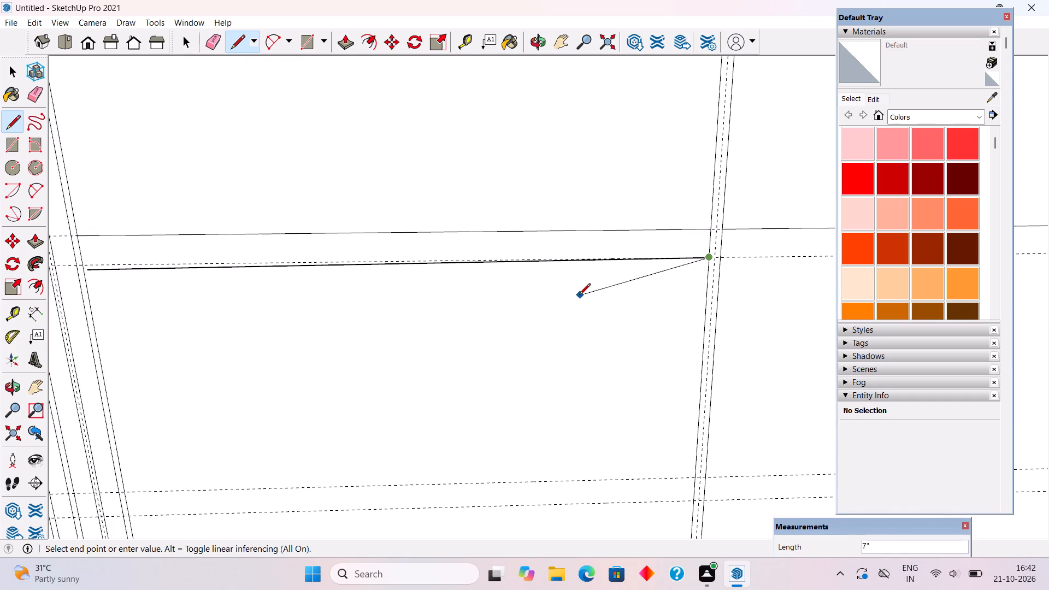
Draw lines along the lower guide of the fifth pair across both door panels, each about 2' 7 11/16" long.
click(82, 265)
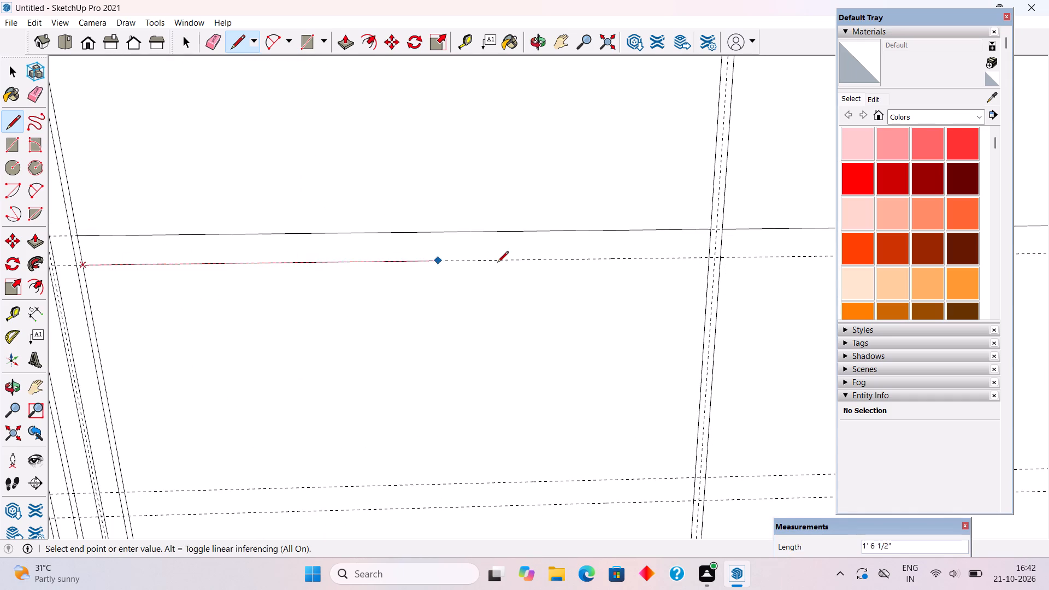
scroll(704, 262, up, 2)
click(709, 259)
scroll(254, 296, down, 7)
scroll(501, 282, up, 5)
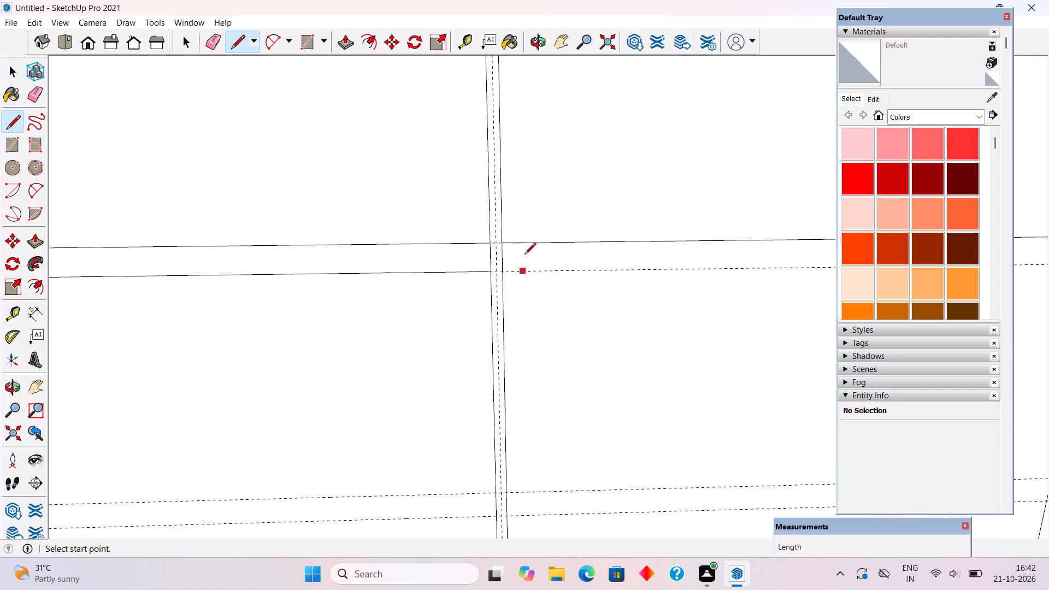
click(500, 275)
scroll(285, 285, down, 8)
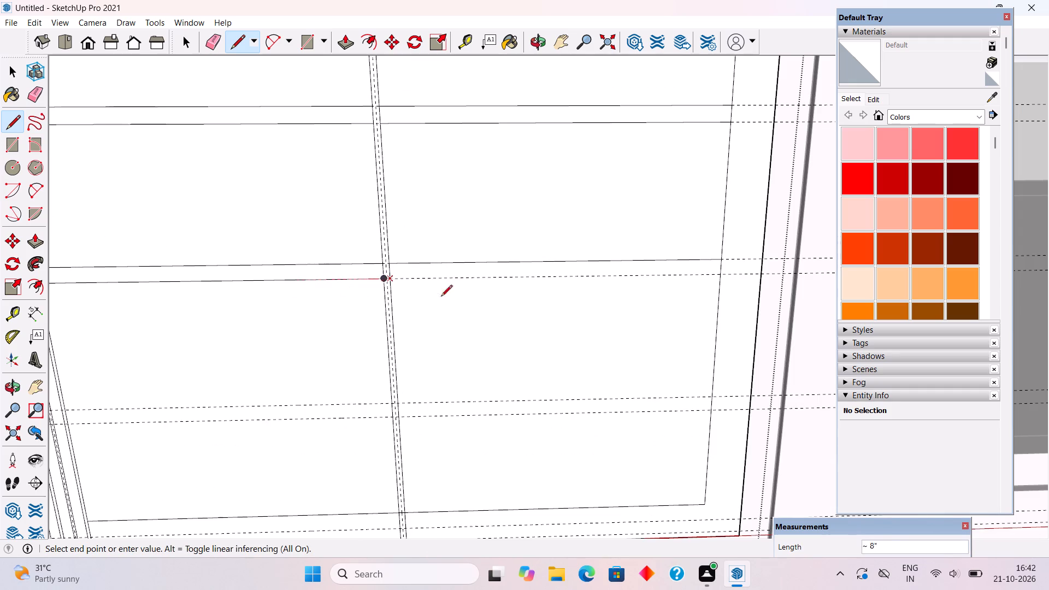
click(718, 276)
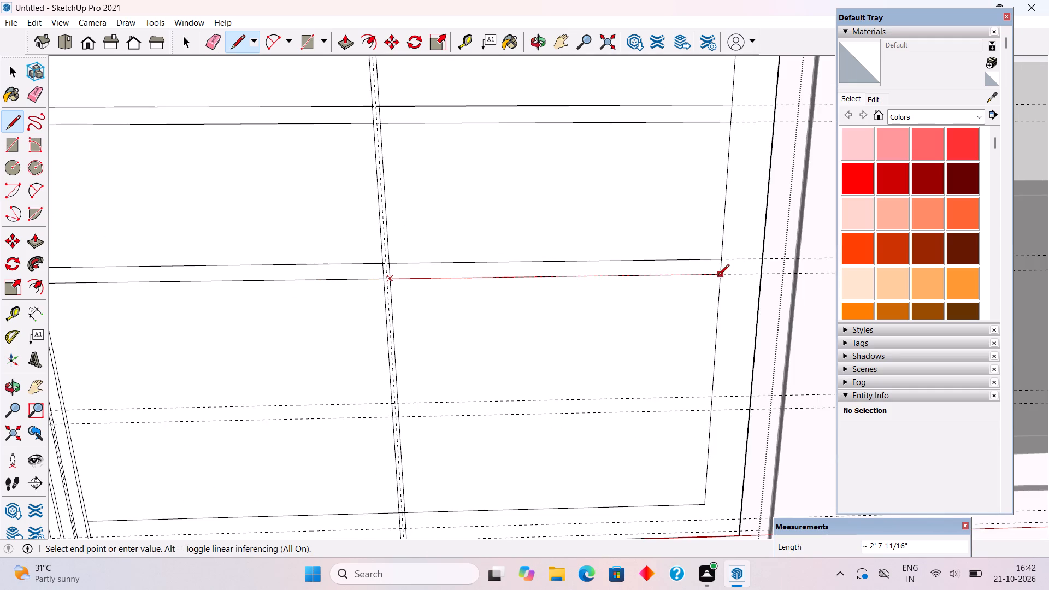
Draw two lines across the left door panel along both guides of the sixth pair, each about 2' 7 11/16" long.
scroll(642, 181, down, 8)
scroll(466, 374, up, 5)
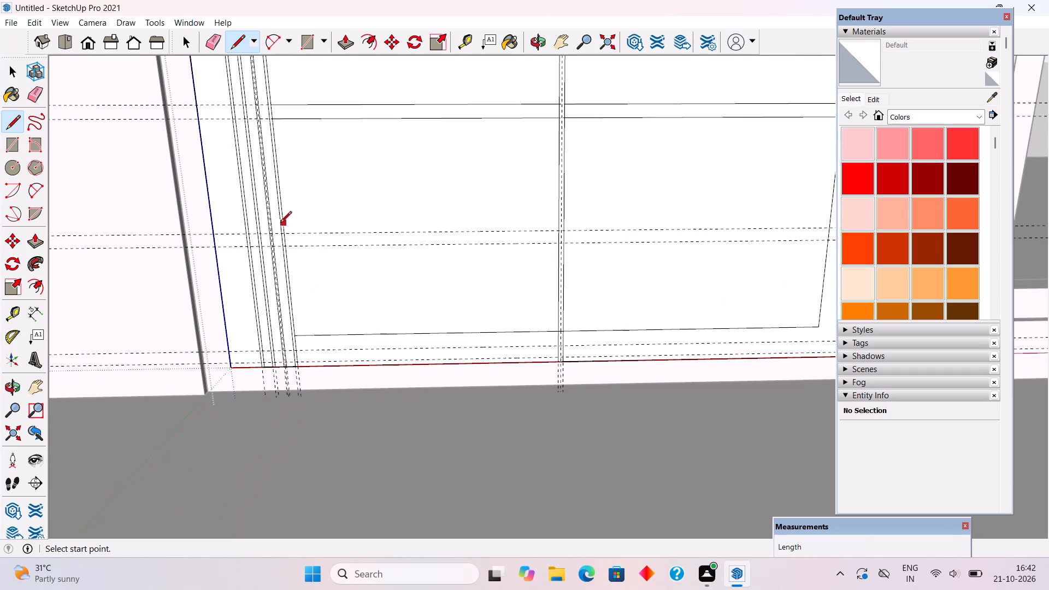
click(286, 233)
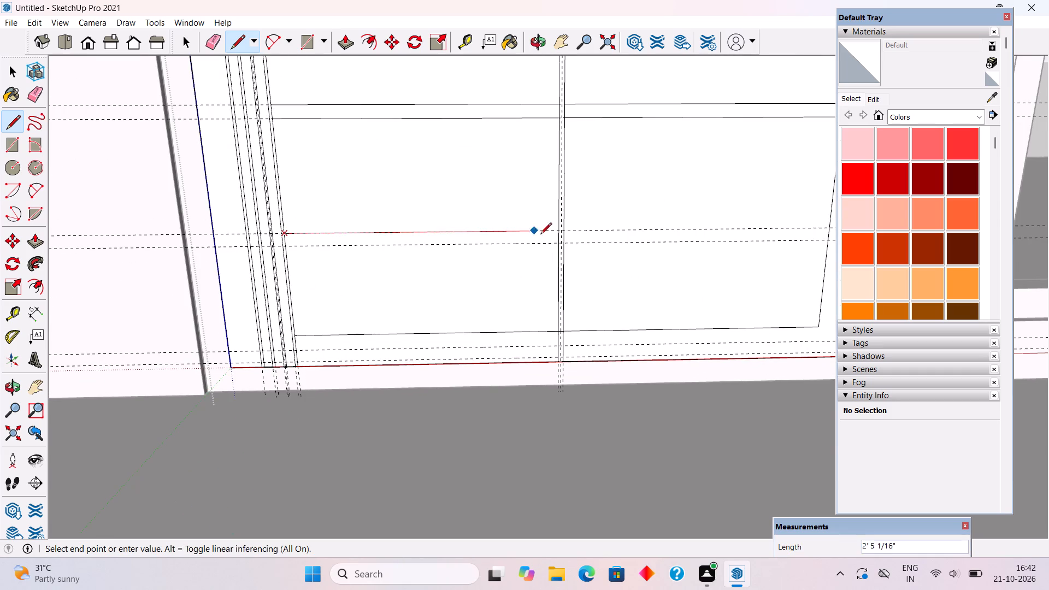
click(556, 232)
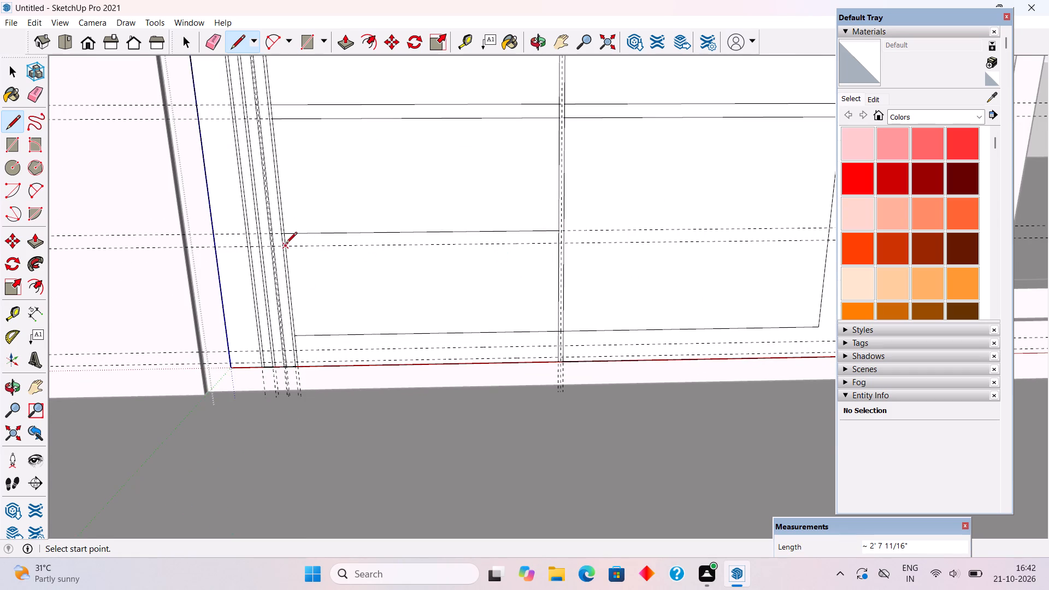
click(286, 244)
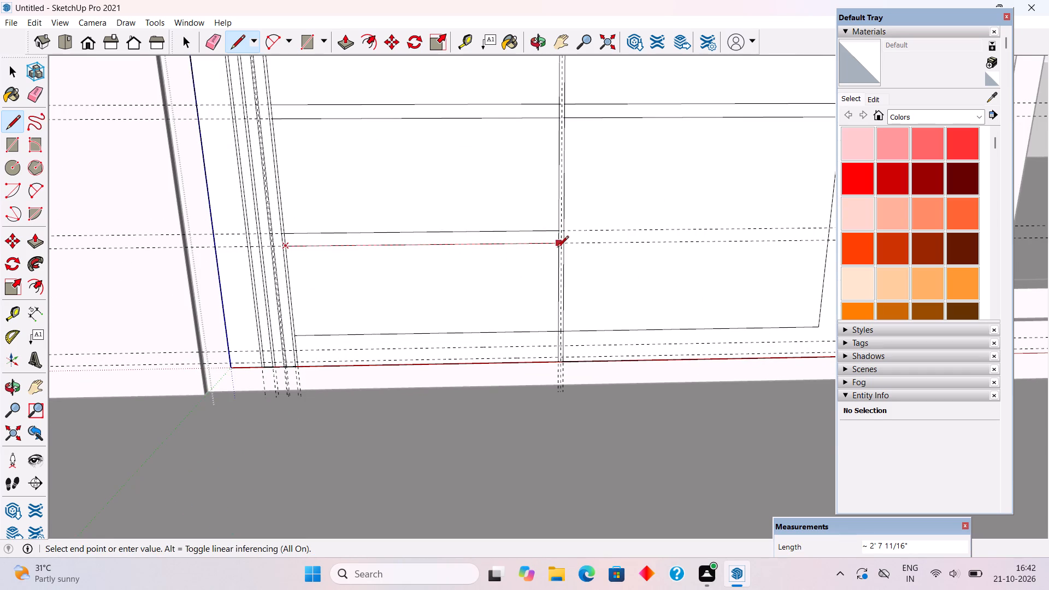
click(557, 241)
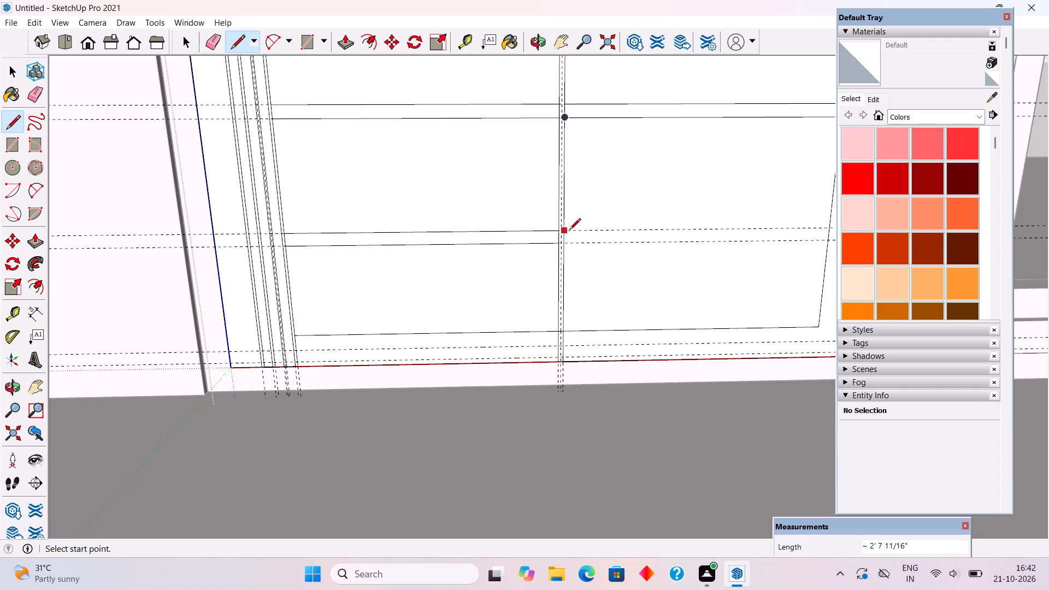
Draw two lines across the right door panel along both guides of the sixth pair, each about 2' 7 11/16" long.
scroll(563, 236, up, 5)
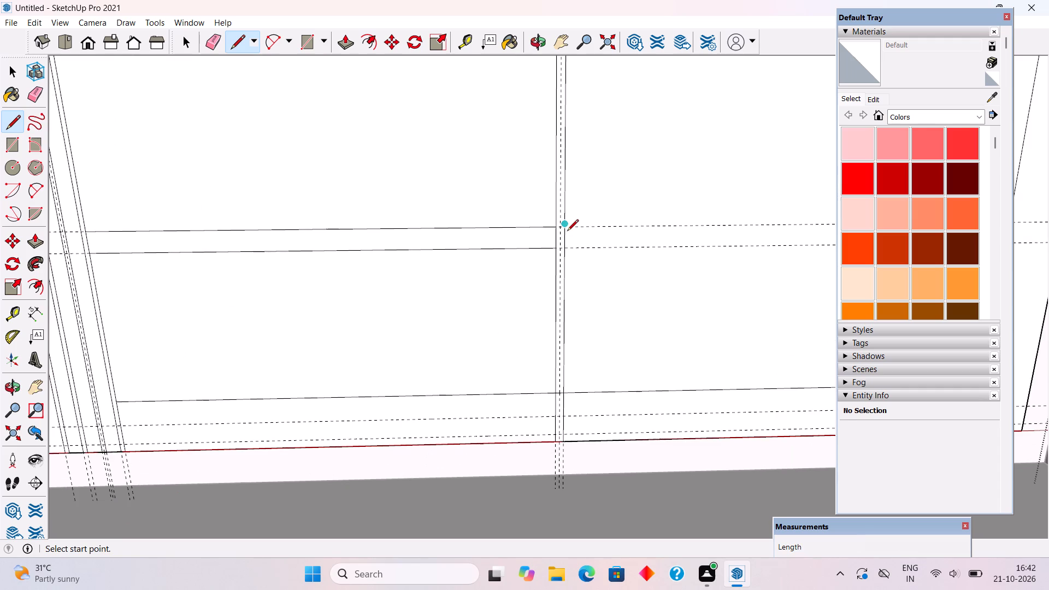
scroll(559, 232, up, 9)
click(573, 219)
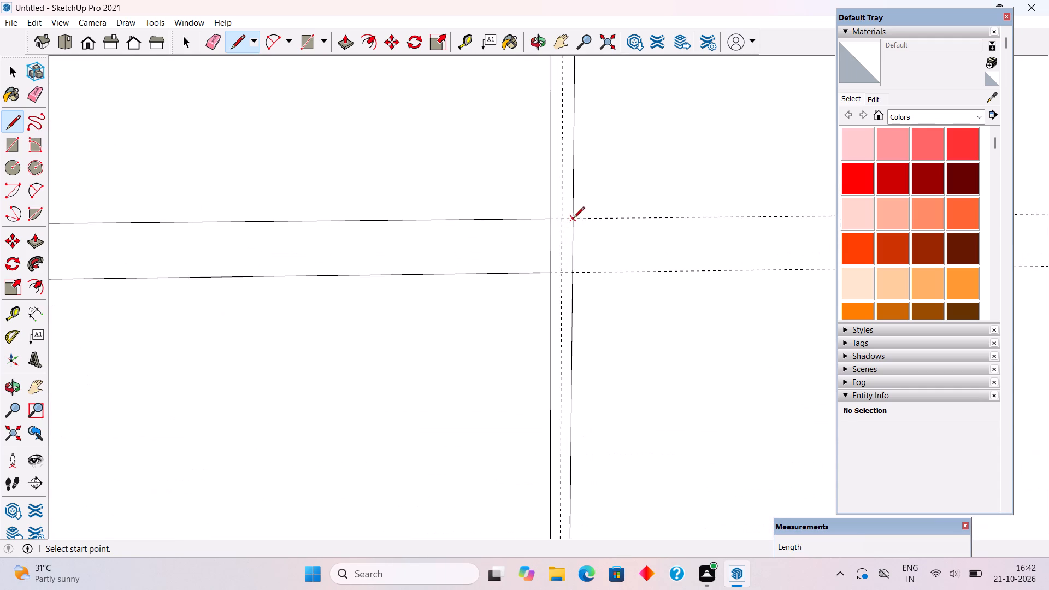
scroll(358, 294, down, 14)
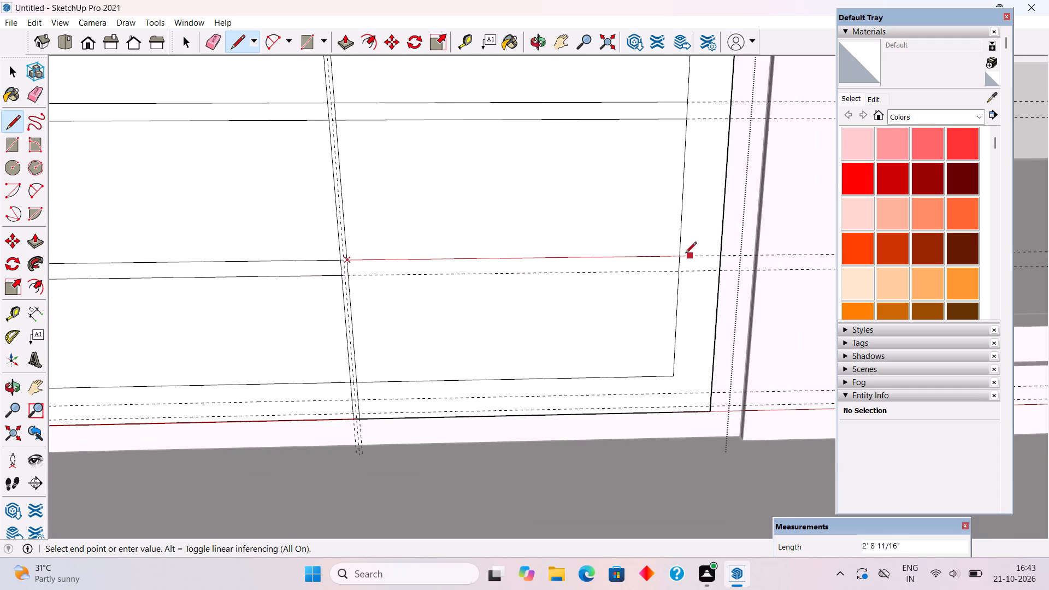
click(679, 256)
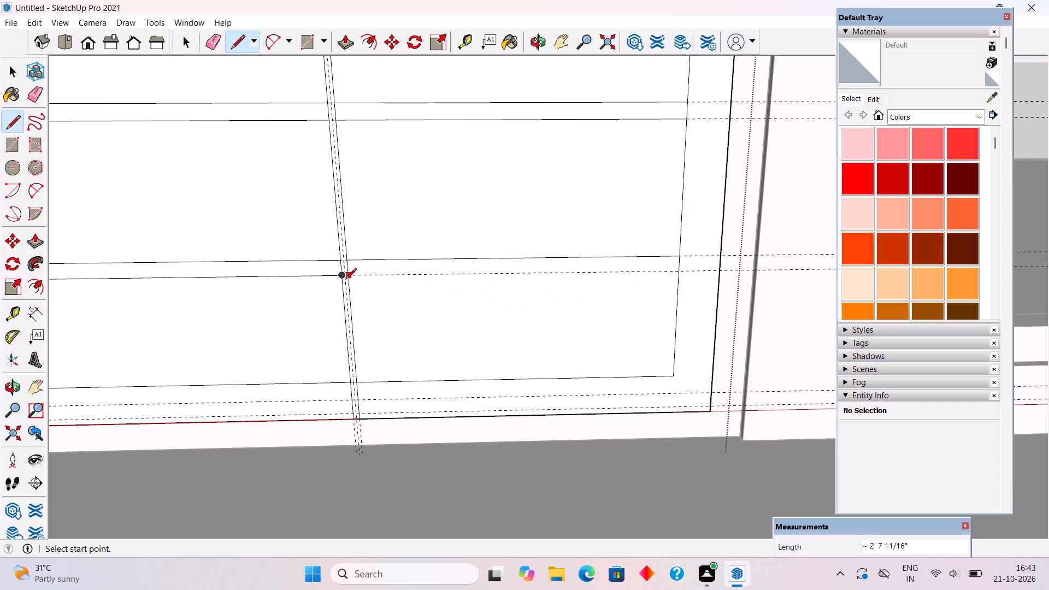
scroll(347, 275, up, 9)
click(349, 276)
scroll(350, 278, down, 11)
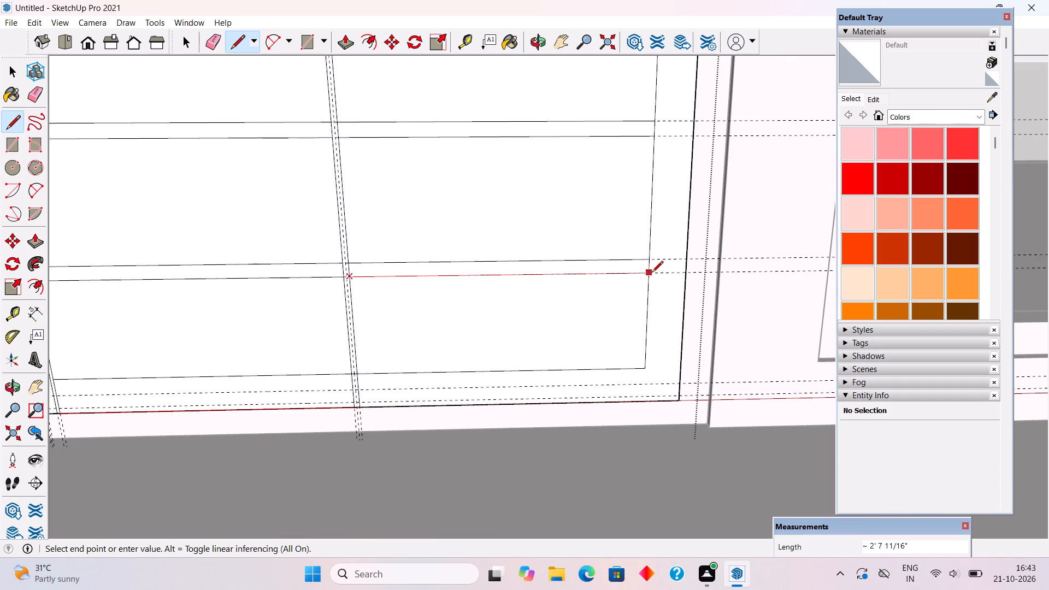
click(648, 274)
scroll(646, 274, down, 10)
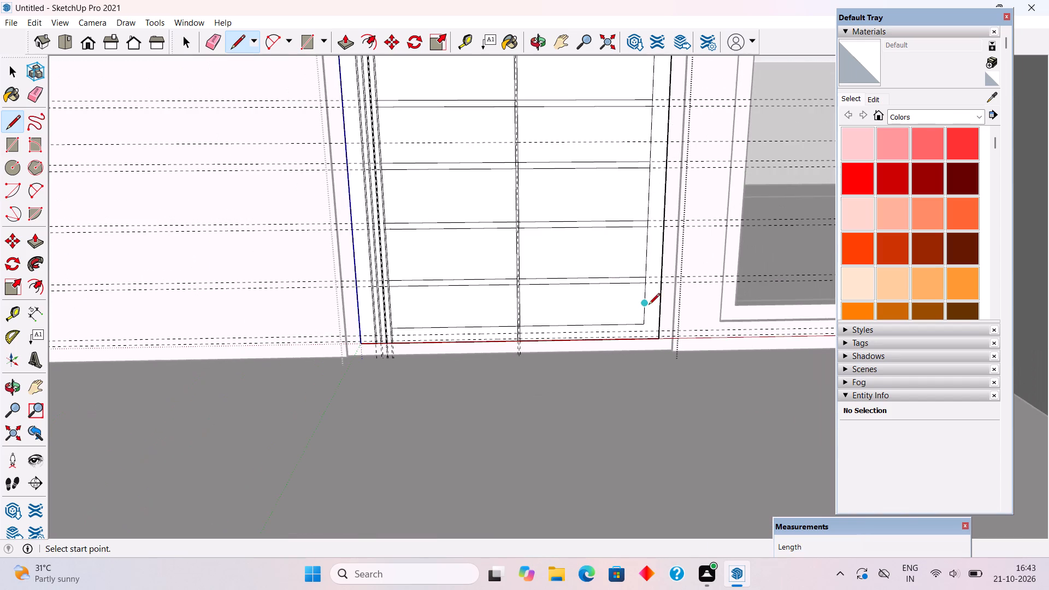
Push/Pull the bottom section of the left door panel outward by 1".
key(space)
scroll(544, 316, down, 1)
scroll(429, 316, down, 3)
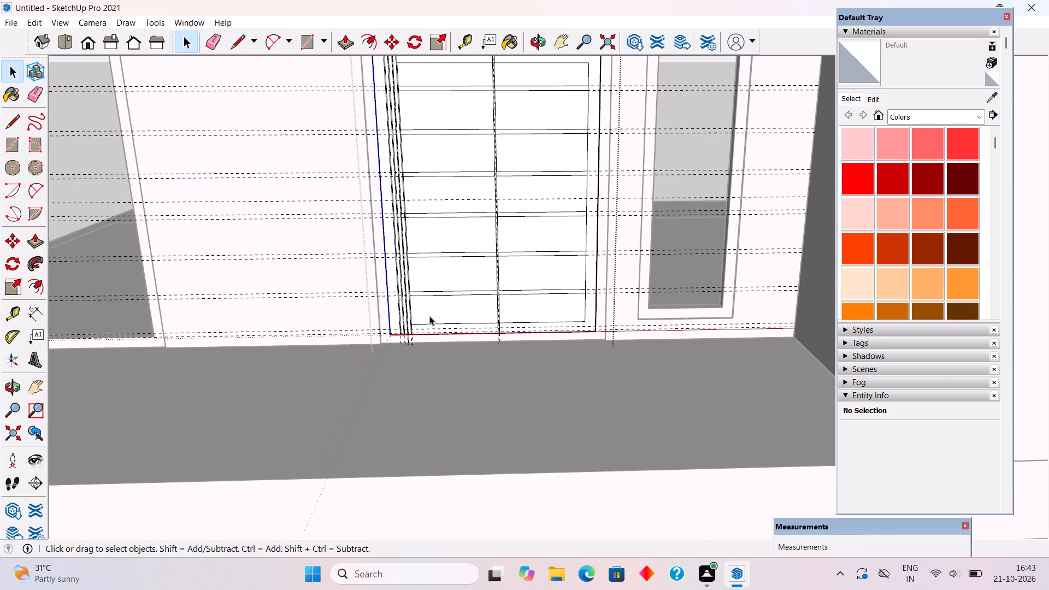
scroll(433, 304, up, 3)
click(435, 303)
scroll(435, 303, up, 1)
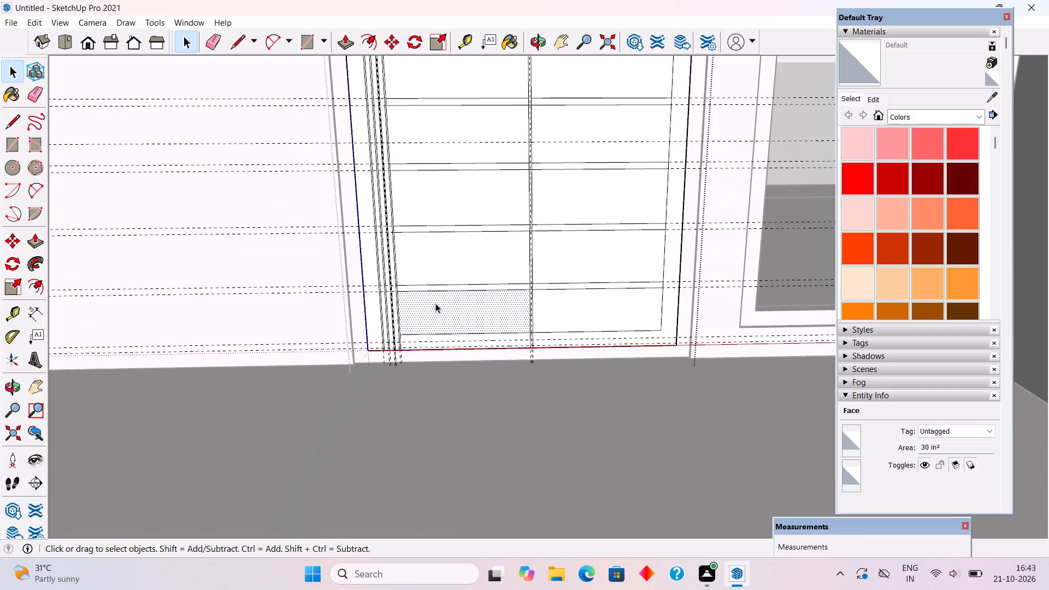
key(p)
click(435, 303)
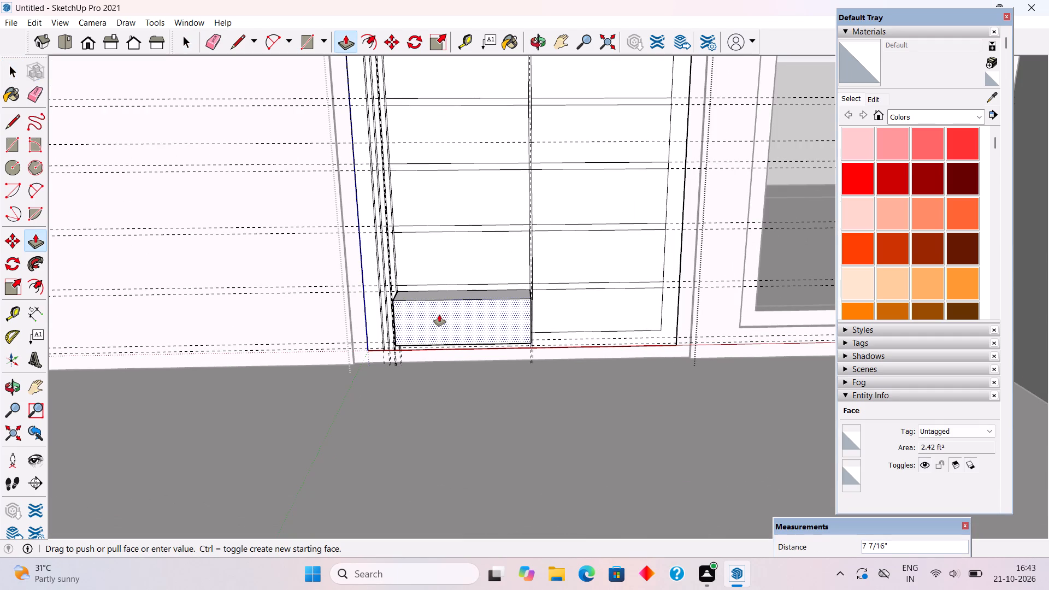
text(1")
key(Return)
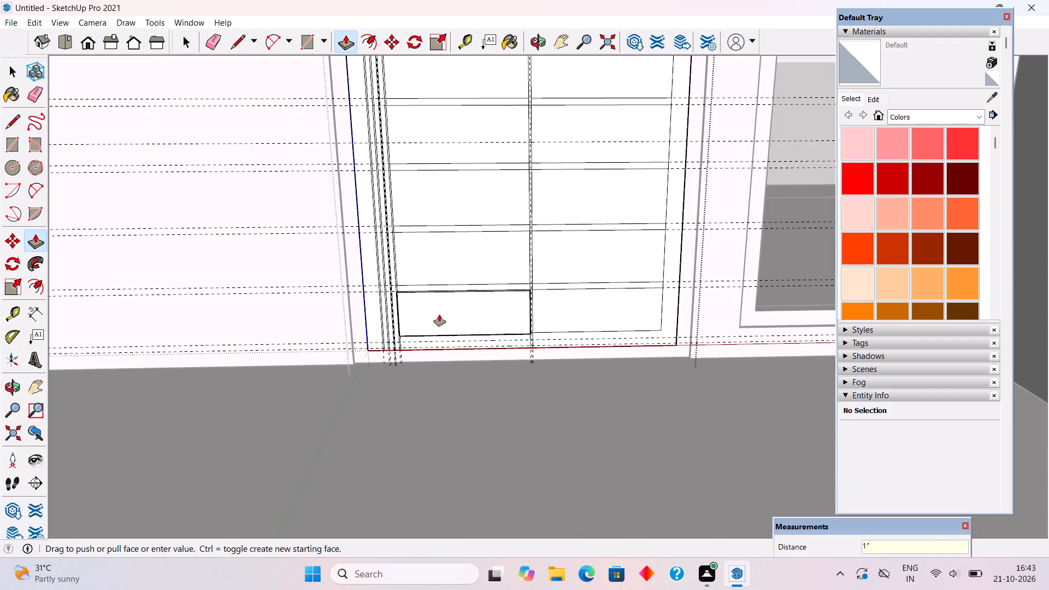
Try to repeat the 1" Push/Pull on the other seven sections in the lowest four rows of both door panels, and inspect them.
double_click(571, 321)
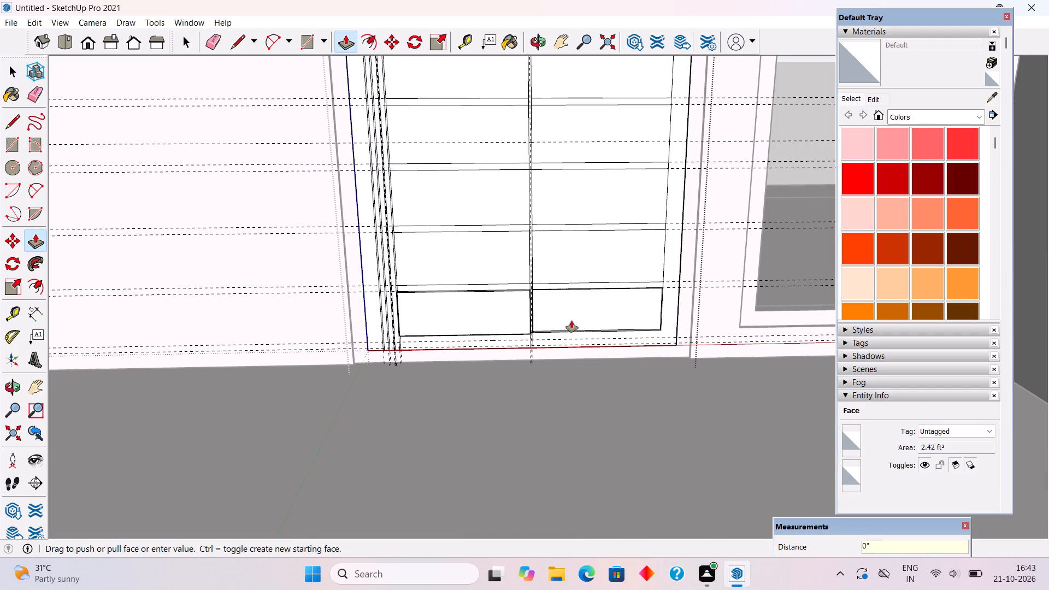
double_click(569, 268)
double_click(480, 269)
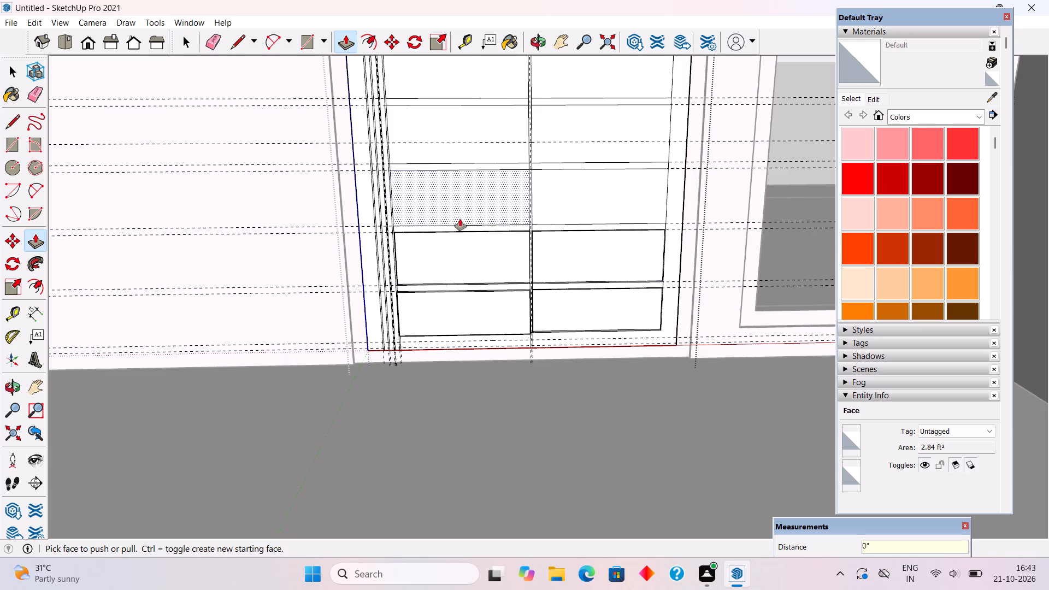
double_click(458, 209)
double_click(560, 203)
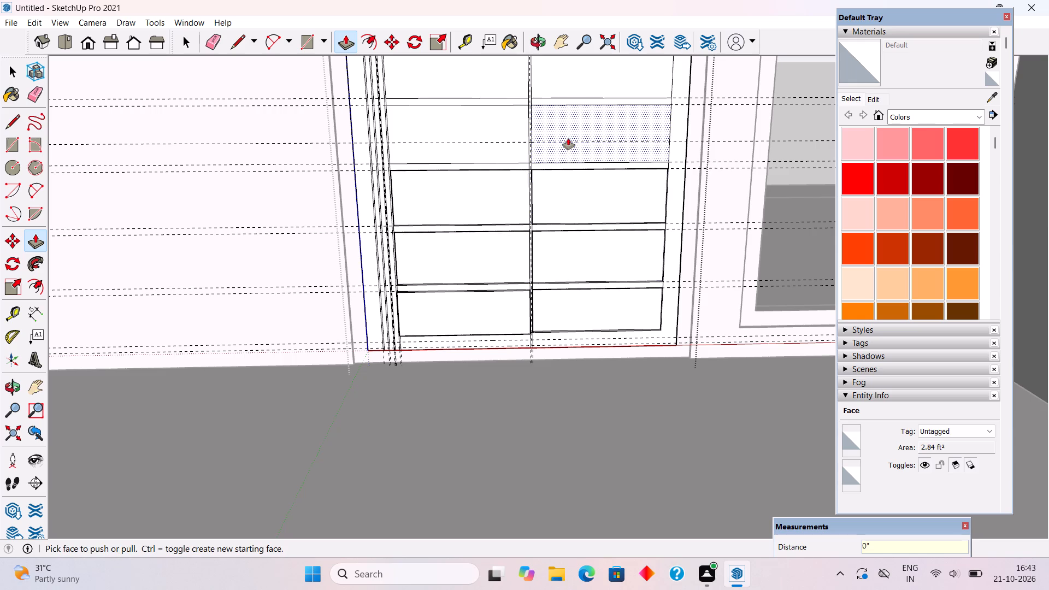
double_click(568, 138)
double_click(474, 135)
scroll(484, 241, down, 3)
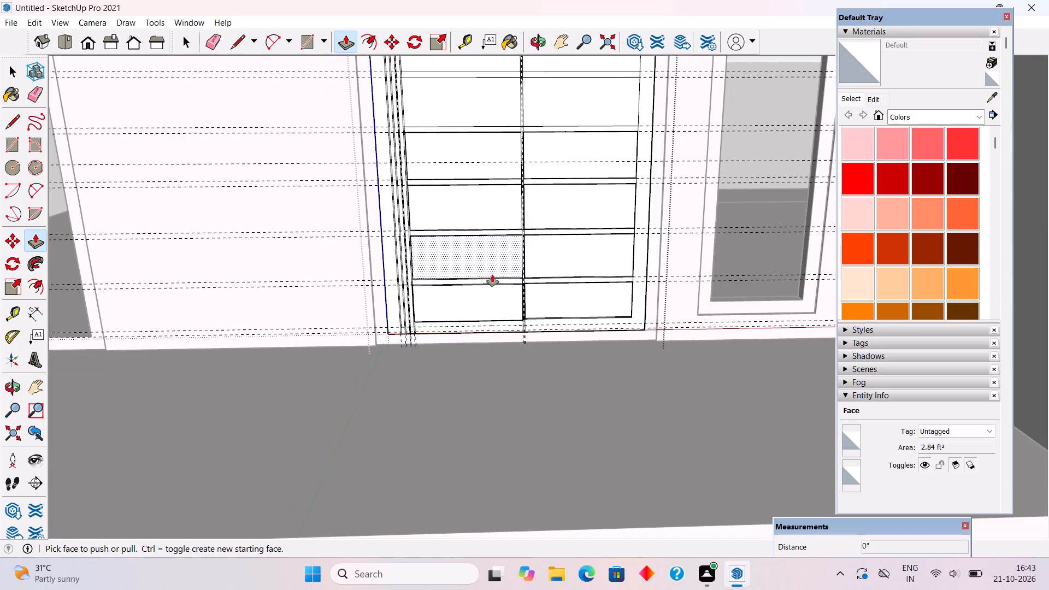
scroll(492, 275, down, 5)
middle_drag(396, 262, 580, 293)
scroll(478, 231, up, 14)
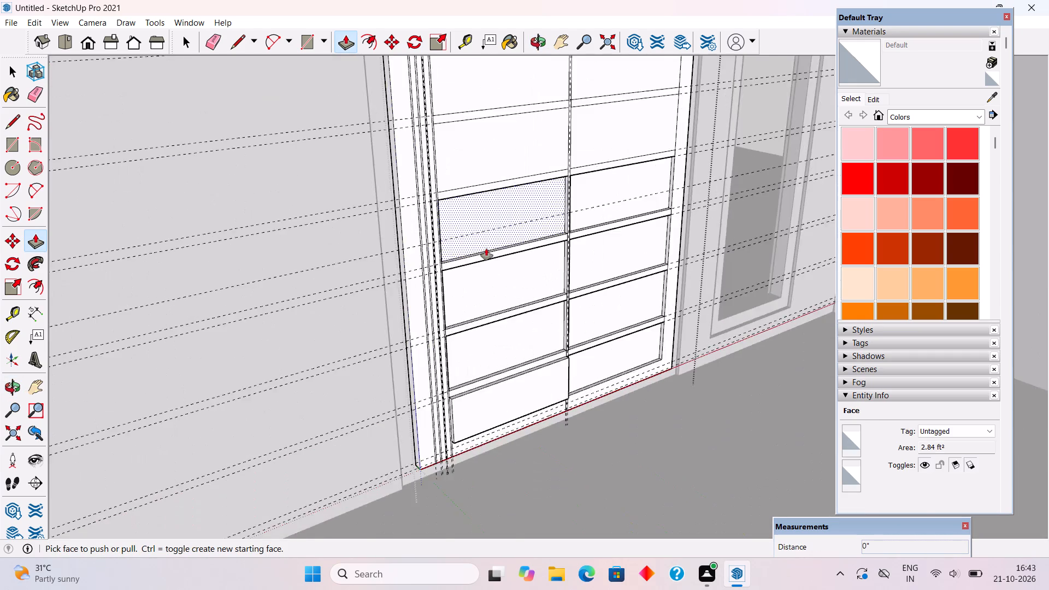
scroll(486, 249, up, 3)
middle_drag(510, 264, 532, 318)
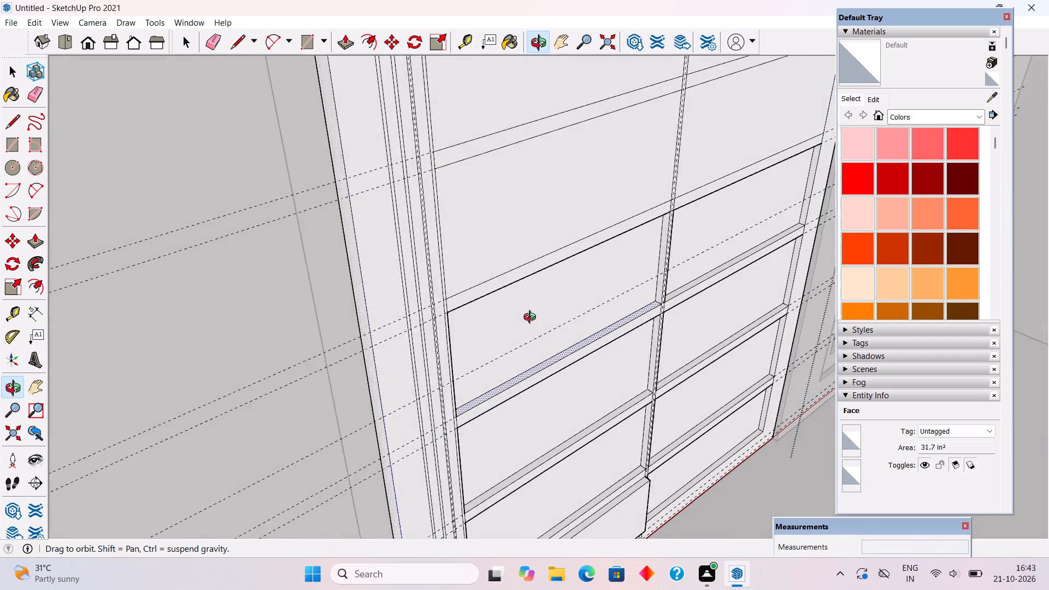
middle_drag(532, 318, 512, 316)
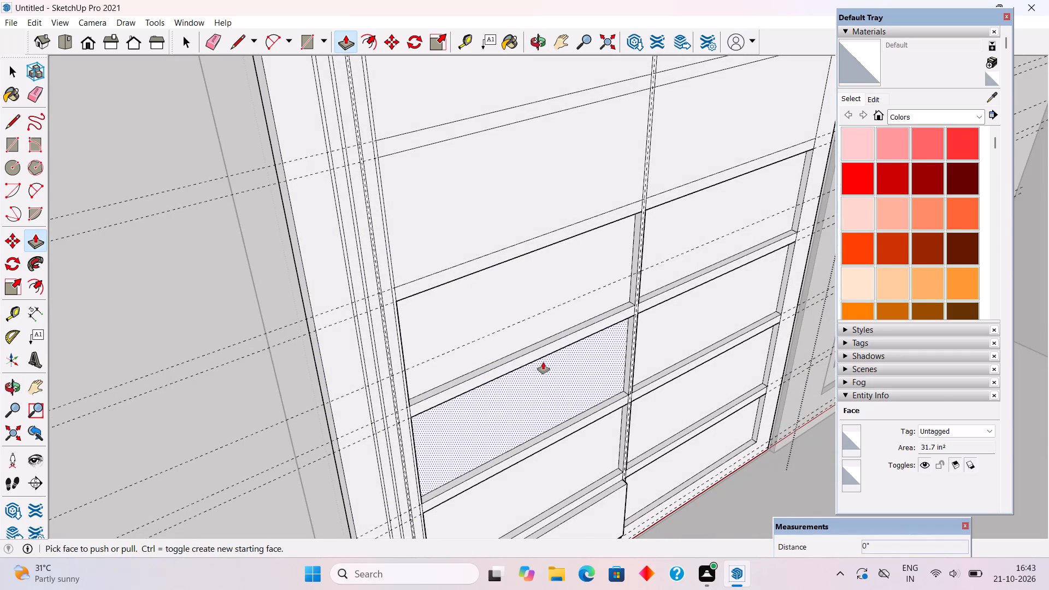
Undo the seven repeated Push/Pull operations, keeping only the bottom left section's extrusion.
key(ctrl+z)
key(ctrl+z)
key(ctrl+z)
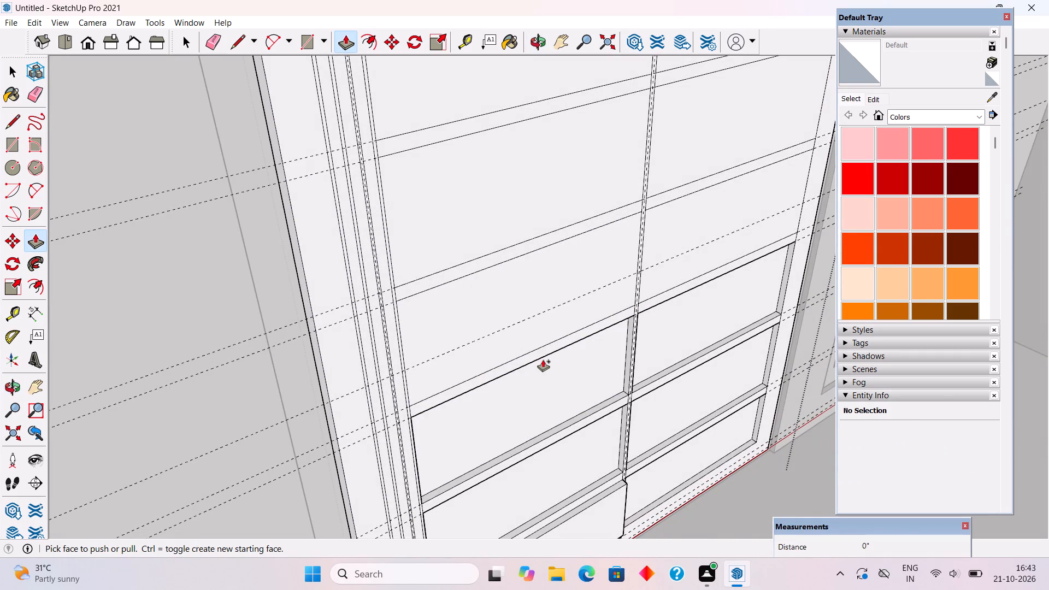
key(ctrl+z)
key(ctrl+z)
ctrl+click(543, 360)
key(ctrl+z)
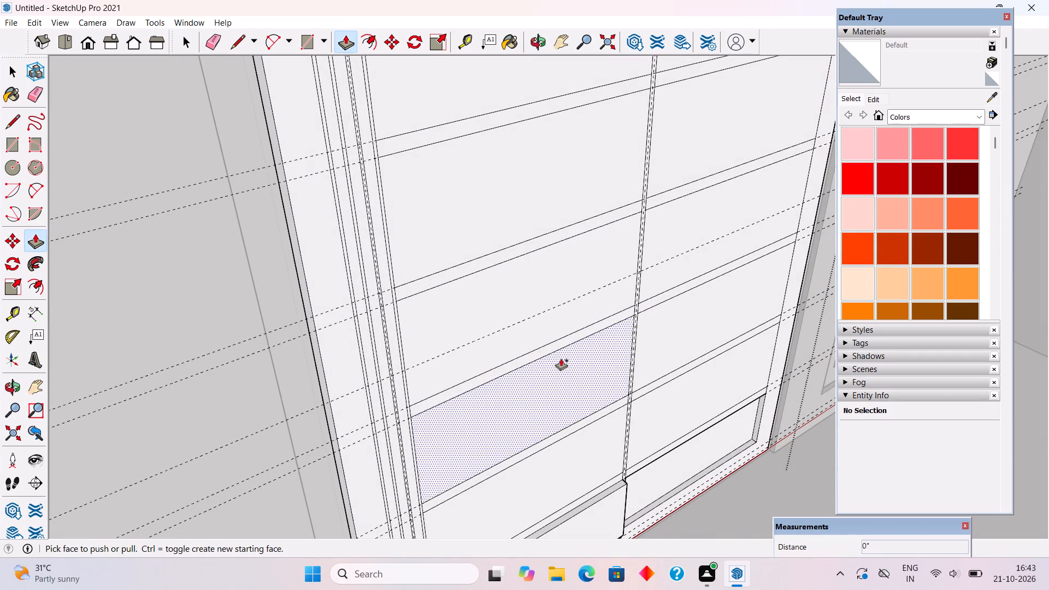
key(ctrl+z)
Pull out the right door panel's bottom section and both second-row sections by 1", flush with the bottom left section.
click(712, 469)
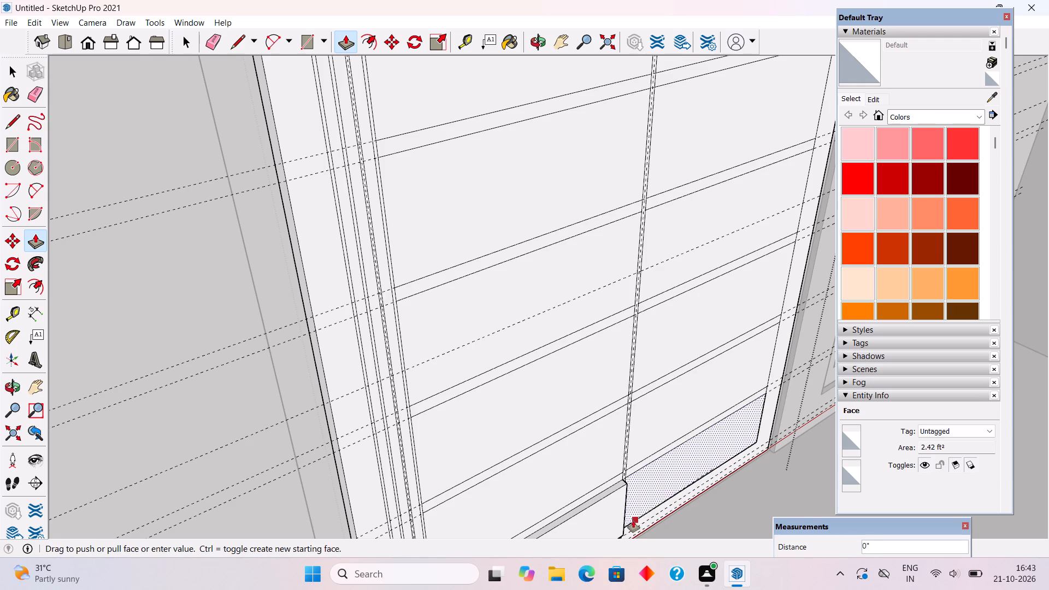
click(595, 528)
click(644, 444)
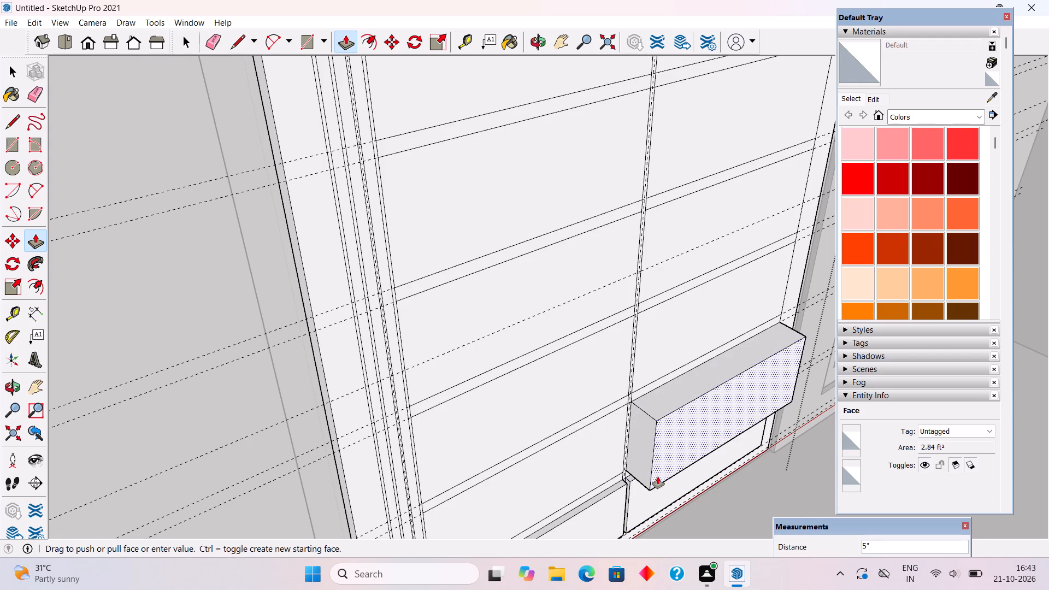
click(607, 515)
click(541, 482)
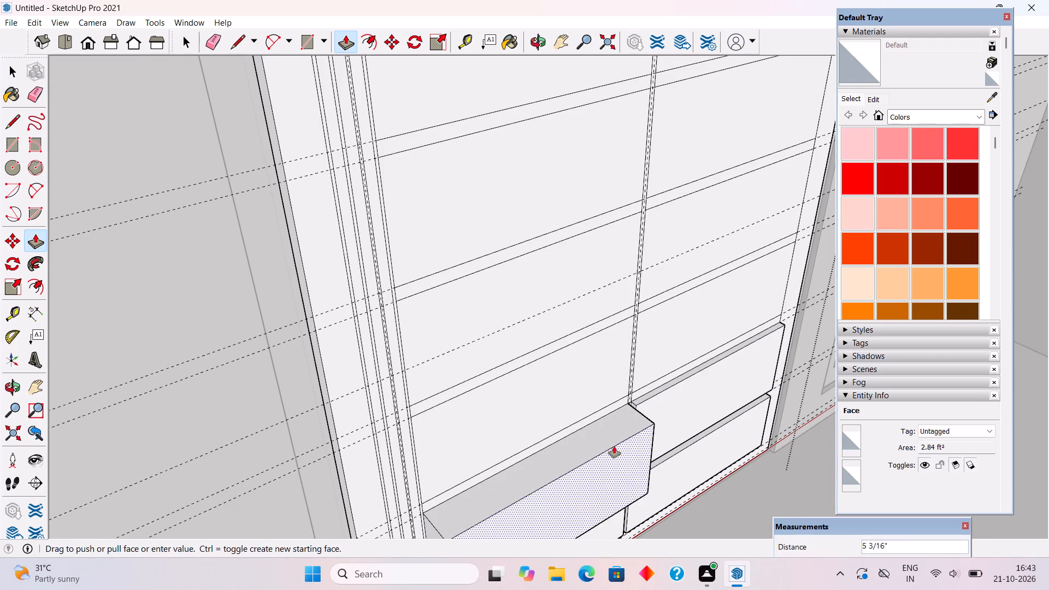
click(655, 405)
Pull out the third- and fourth-row sections from the bottom on both door panels by 1", flush with the sections below.
click(659, 352)
click(649, 436)
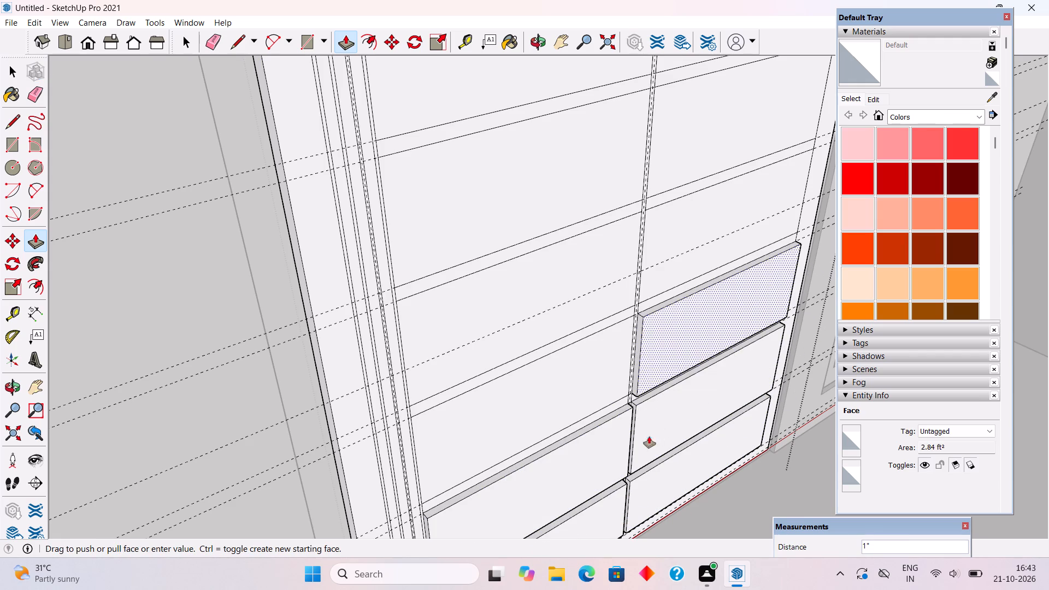
click(561, 420)
click(659, 375)
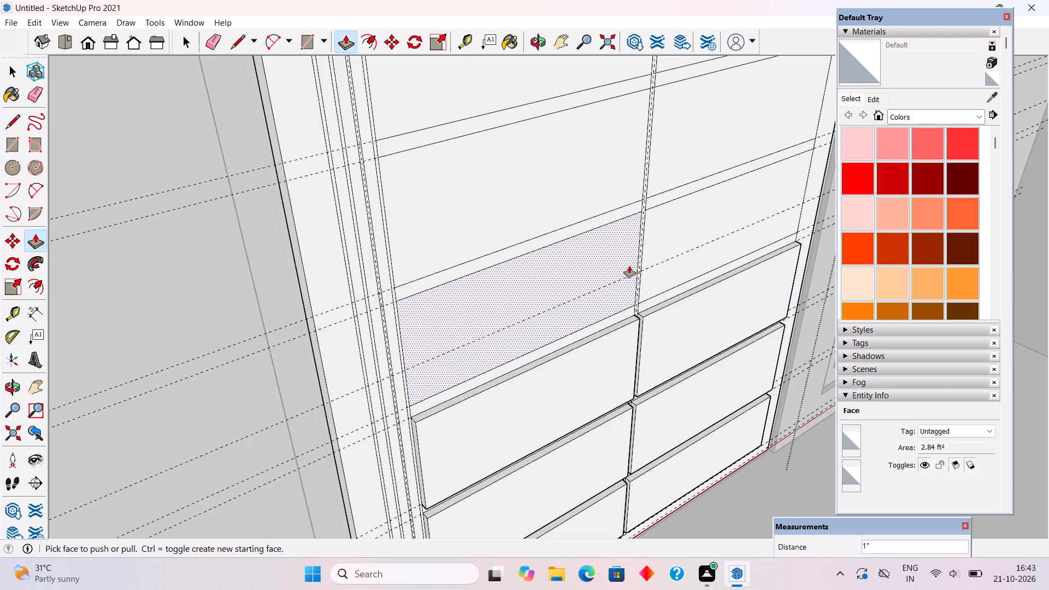
click(630, 256)
click(665, 363)
click(663, 265)
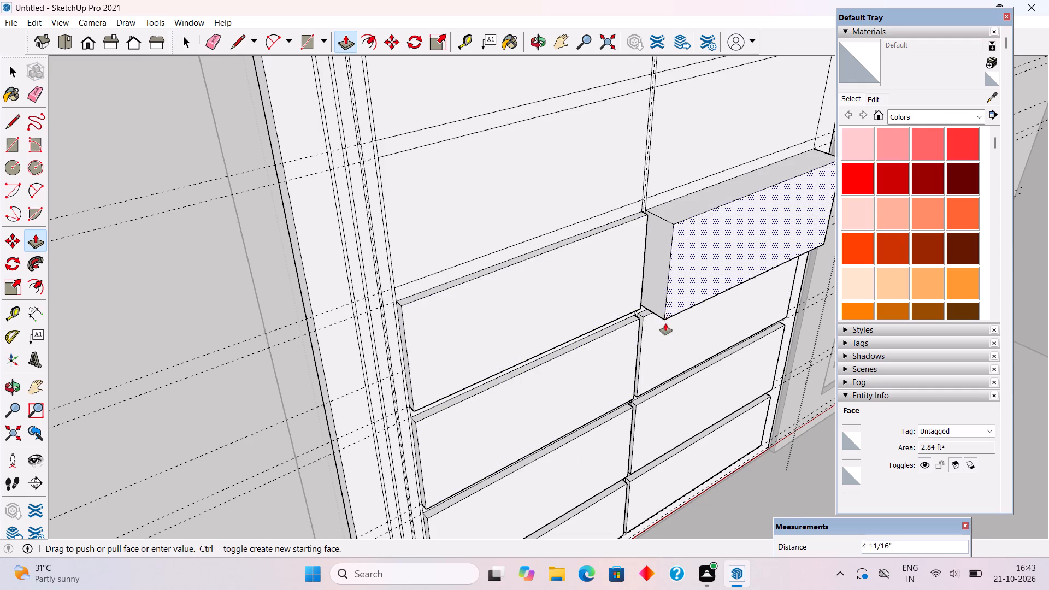
click(659, 351)
Pull out the fifth-row, sixth-row and top-row sections of both door panels by 1", flush with the sections below.
click(477, 235)
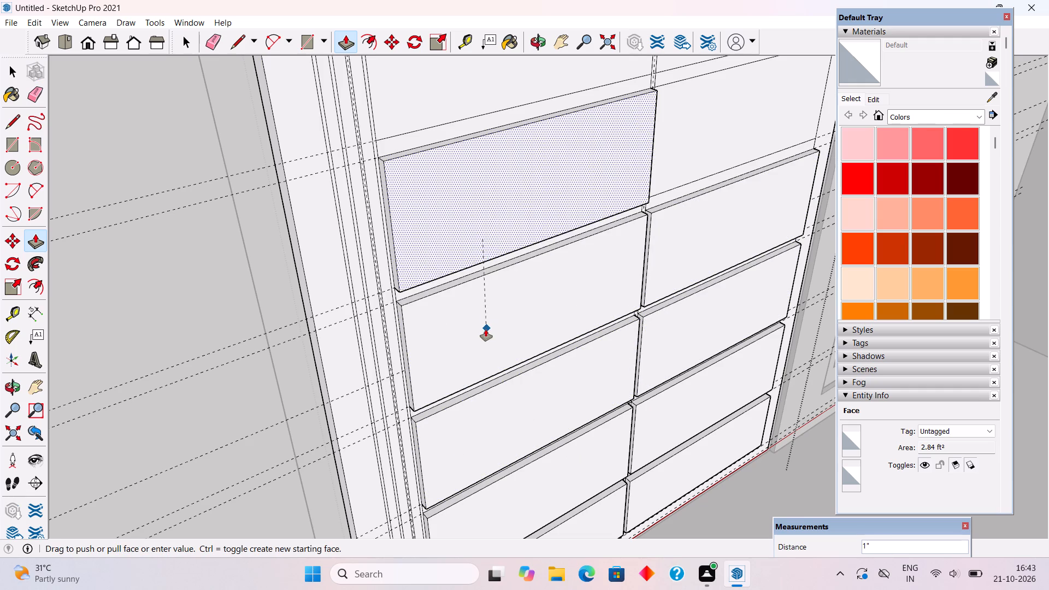
click(486, 329)
click(659, 167)
click(666, 267)
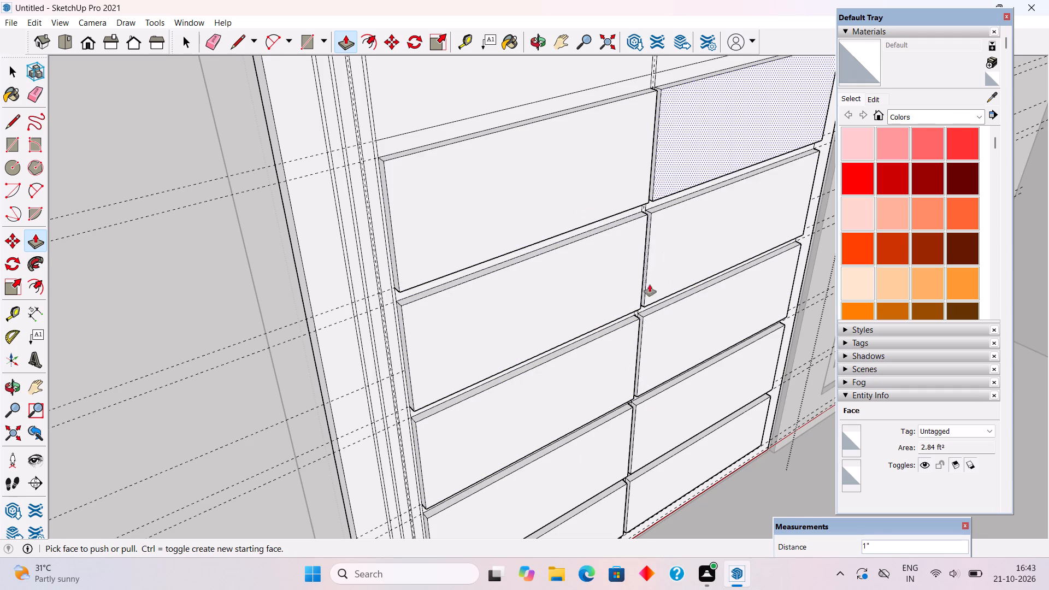
scroll(518, 268, down, 3)
click(480, 133)
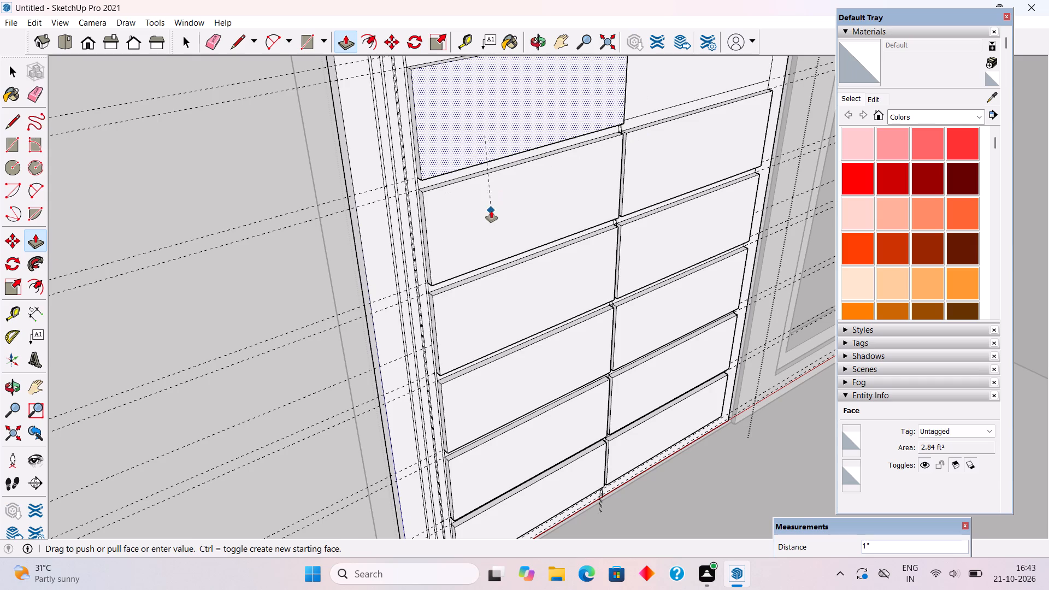
click(491, 211)
scroll(494, 326, down, 7)
click(600, 192)
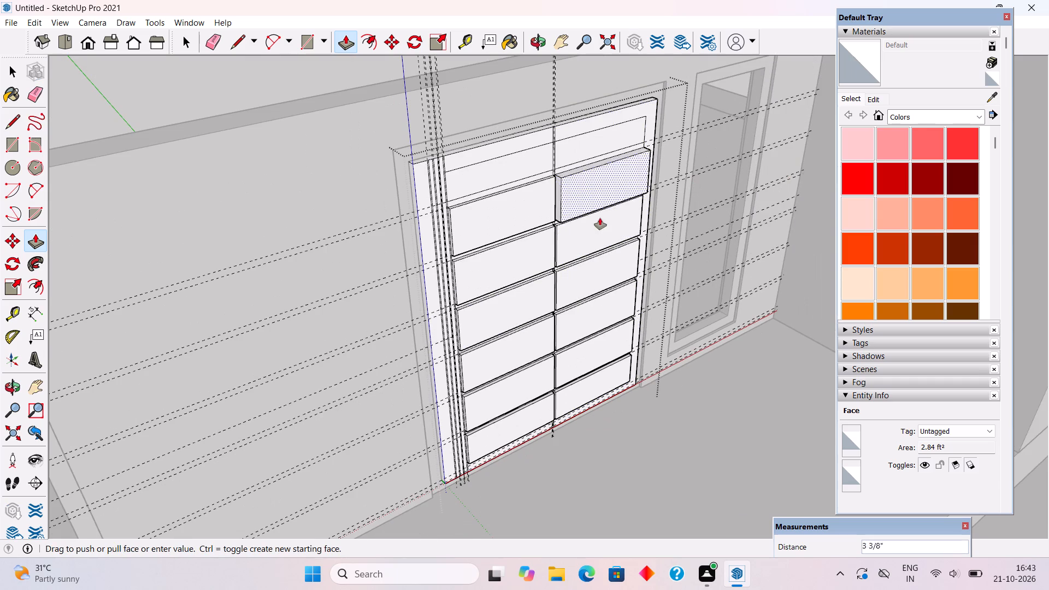
click(597, 241)
click(503, 178)
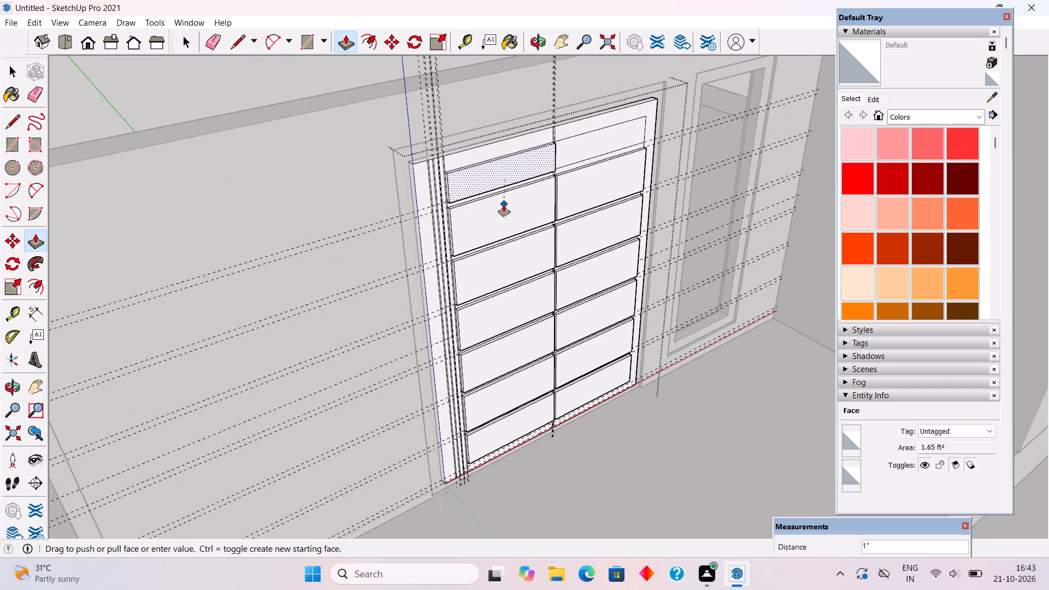
click(504, 205)
click(587, 159)
click(592, 183)
Add a horizontal guide 0.3" above the base edge of the door panels' top-row sections.
middle_drag(619, 267, 536, 258)
middle_drag(523, 179, 355, 117)
middle_drag(543, 152, 610, 251)
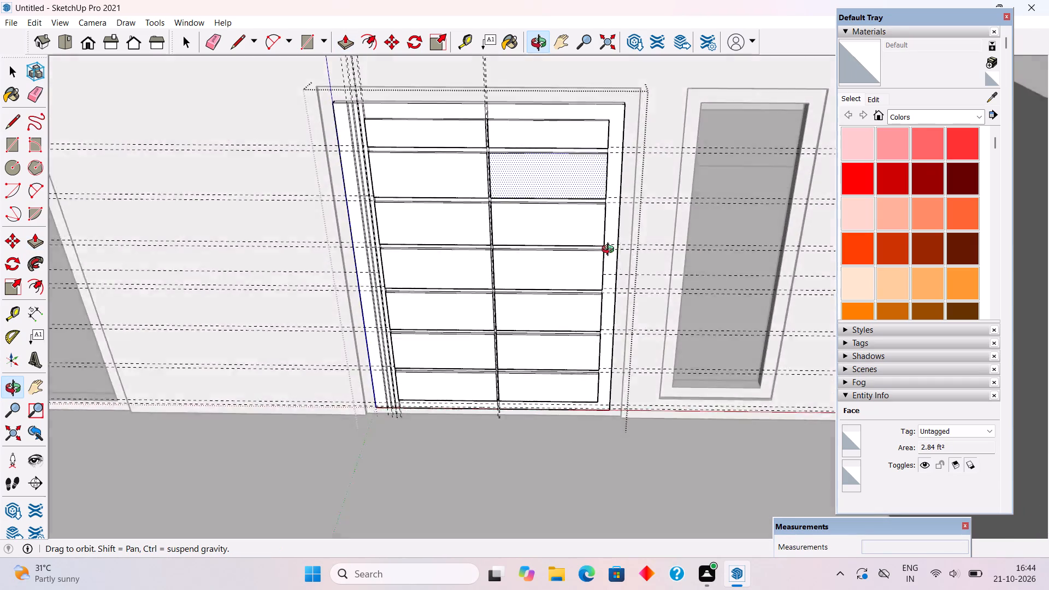
middle_drag(610, 251, 629, 231)
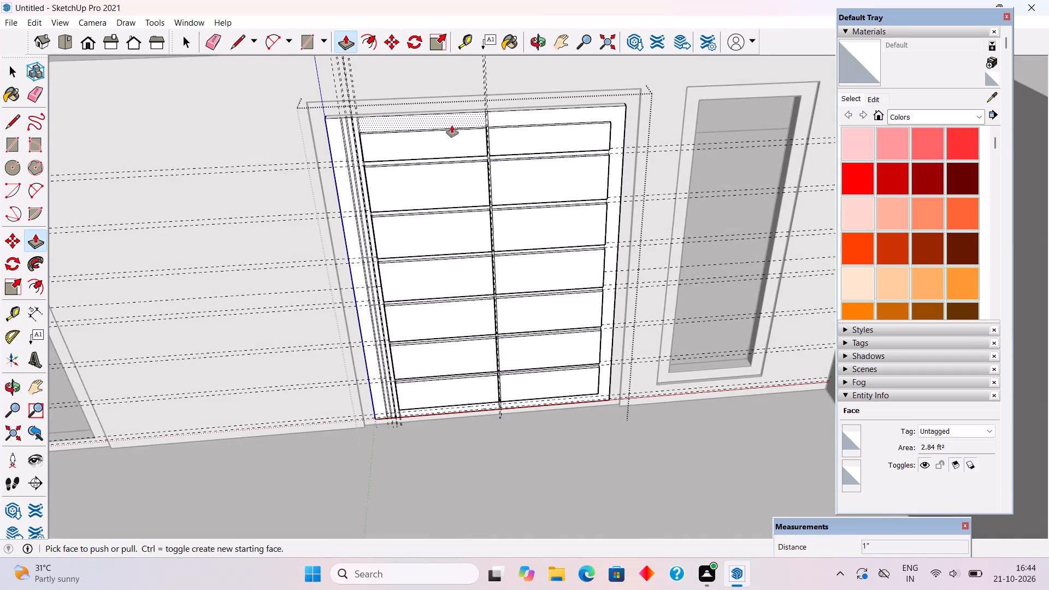
scroll(458, 114, up, 9)
scroll(497, 140, up, 1)
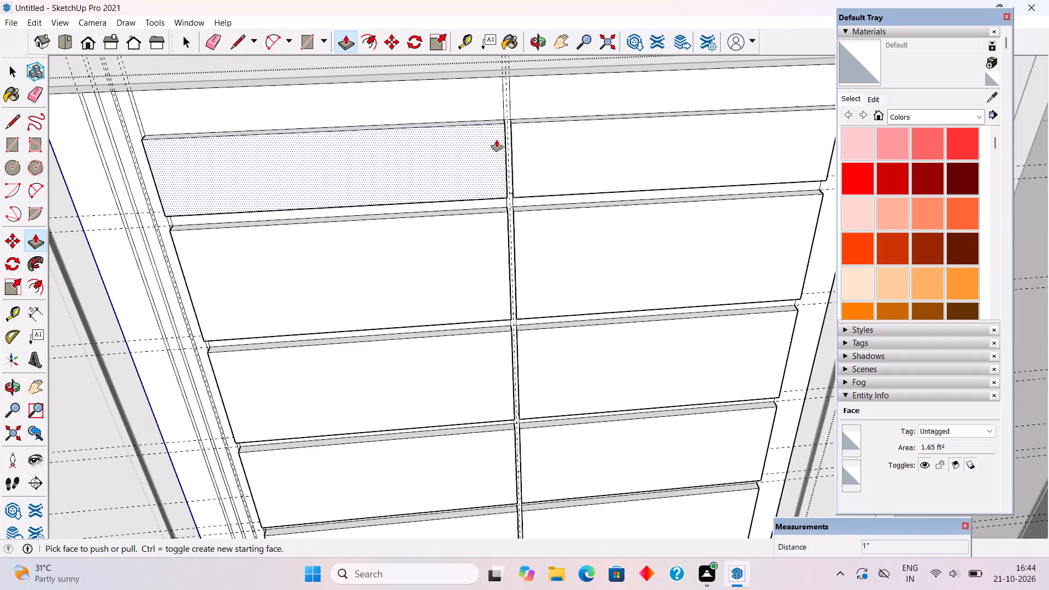
key(t)
scroll(500, 118, up, 4)
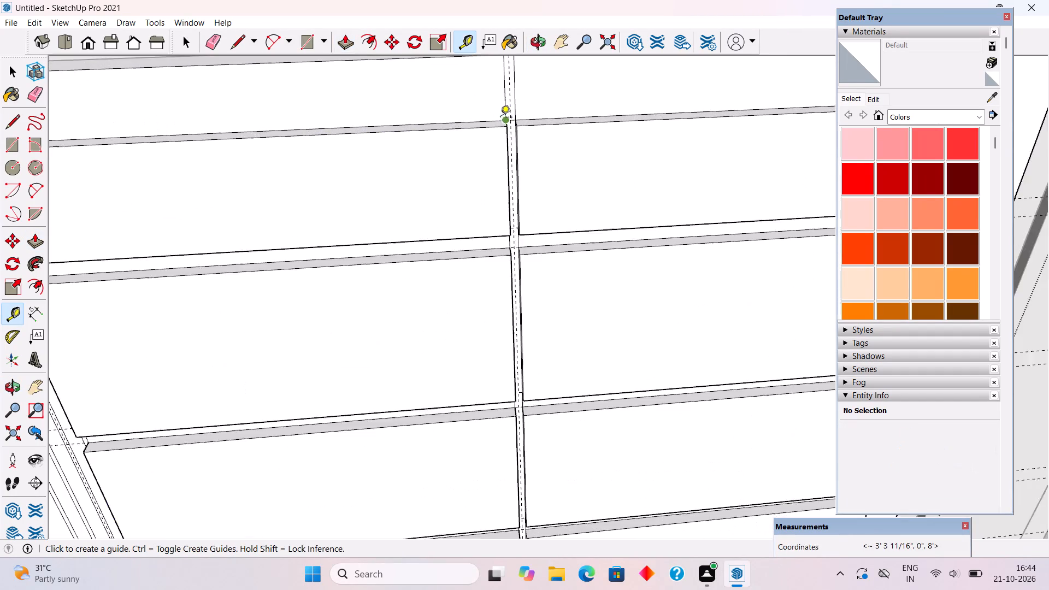
scroll(500, 118, up, 5)
click(488, 122)
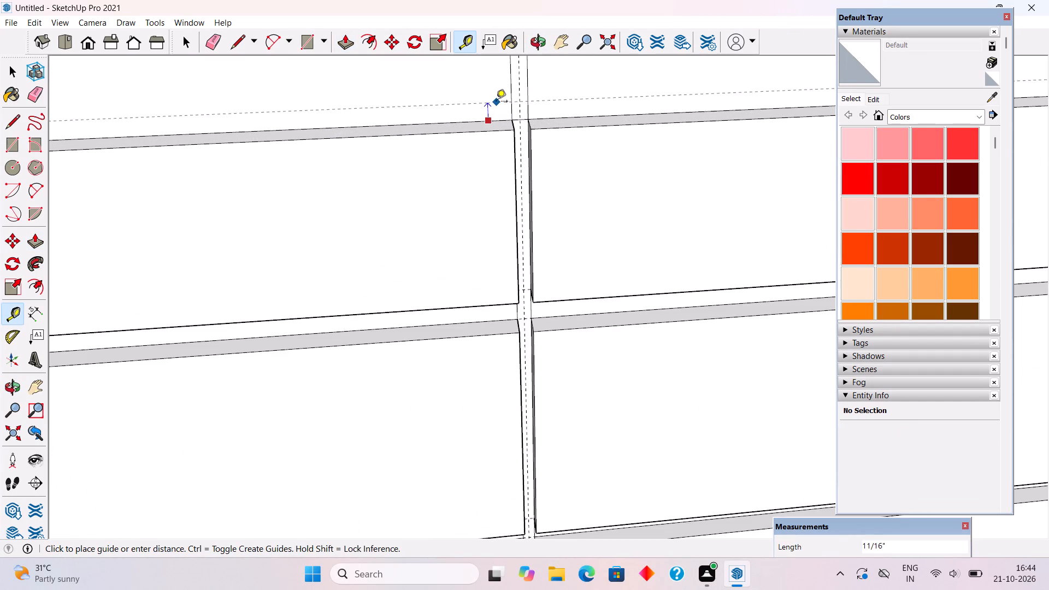
text(.3")
key(Return)
Add a vertical guide 0.3" outside the outer edge of the right door panel's sections.
scroll(496, 102, down, 2)
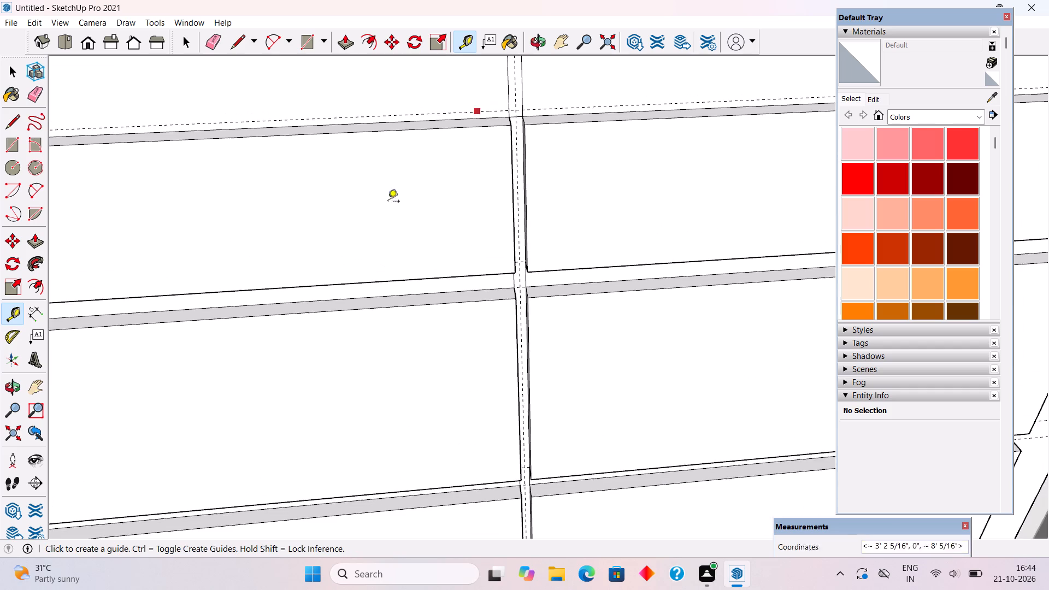
scroll(301, 258, down, 10)
middle_drag(644, 264, 494, 223)
scroll(755, 286, up, 2)
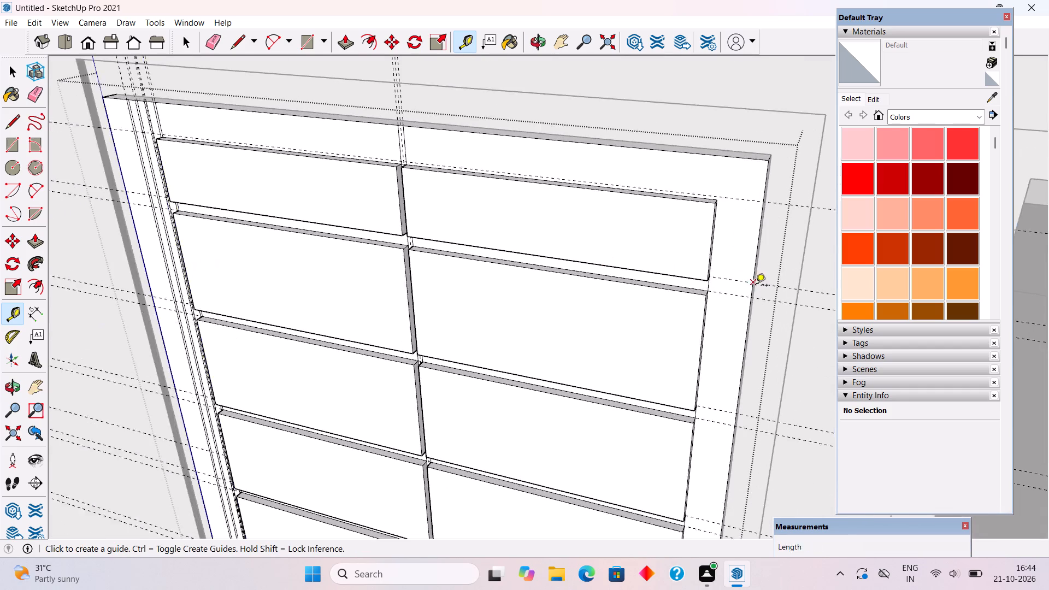
scroll(756, 286, up, 7)
scroll(709, 294, up, 4)
click(680, 301)
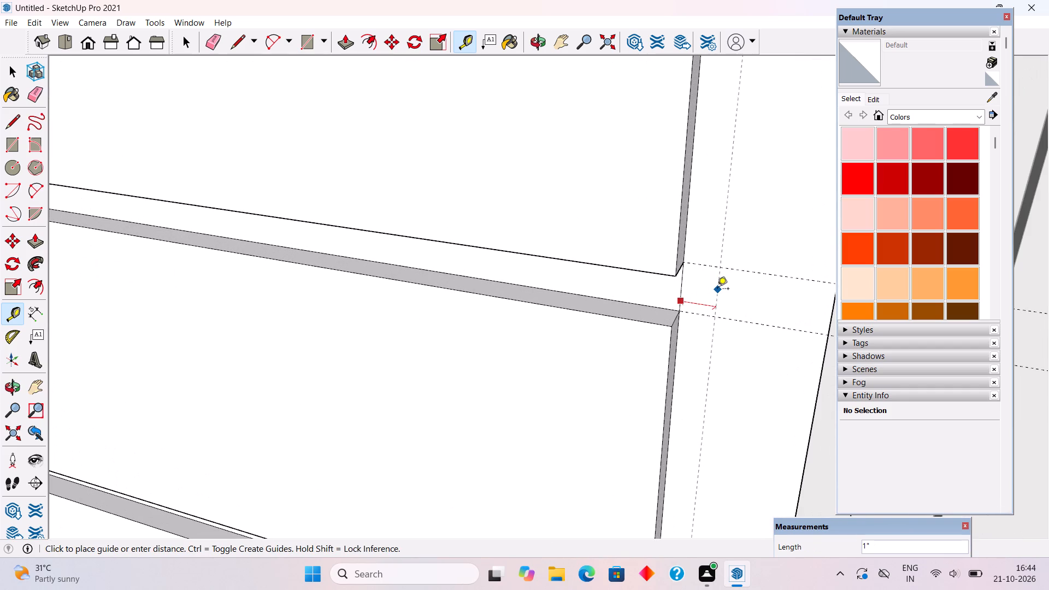
text(.3")
key(Return)
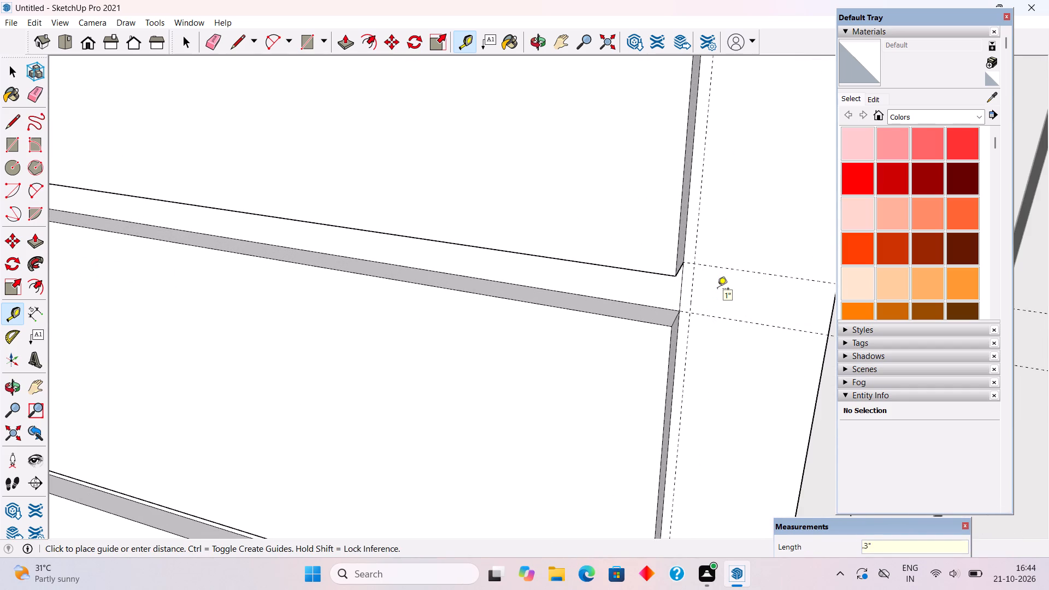
Add a horizontal guide 0.3" below the base edge of the door panels' bottom-row sections.
scroll(717, 290, down, 20)
scroll(717, 290, down, 11)
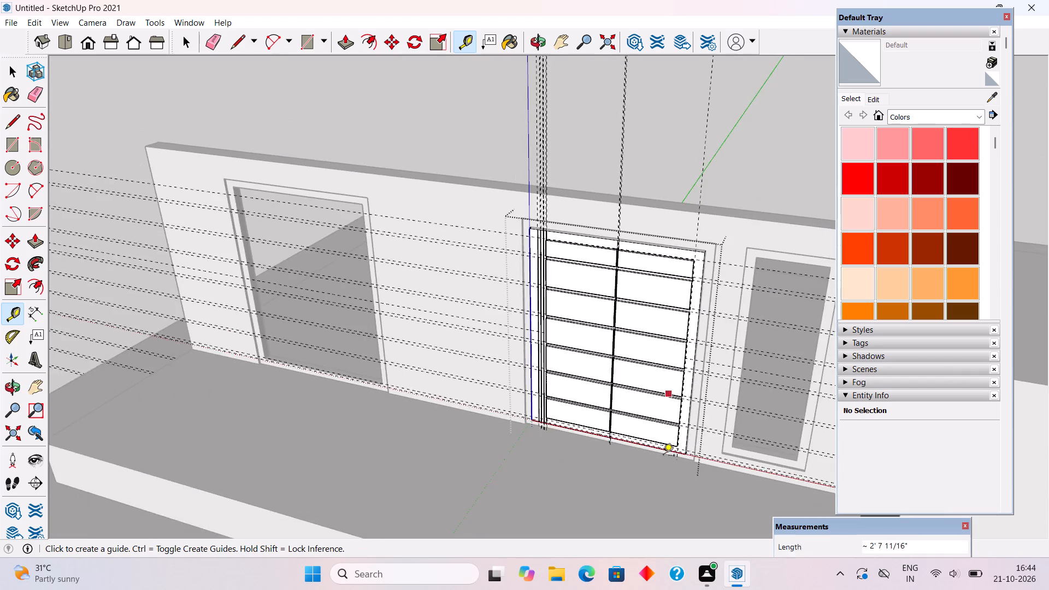
scroll(630, 499, up, 13)
middle_drag(715, 267, 774, 159)
scroll(682, 387, up, 4)
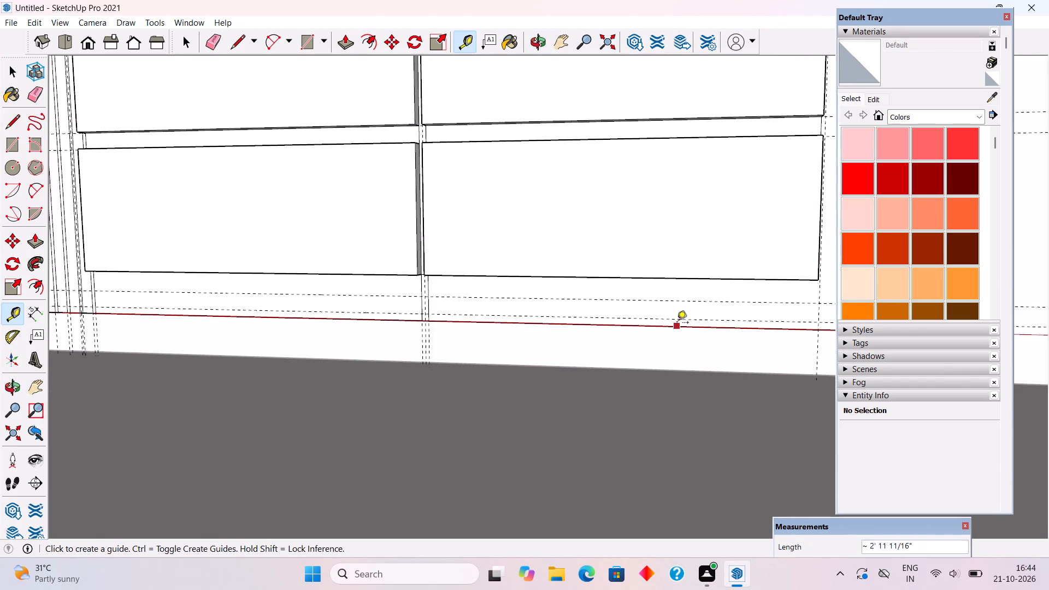
scroll(677, 323, up, 2)
middle_drag(659, 271, 667, 166)
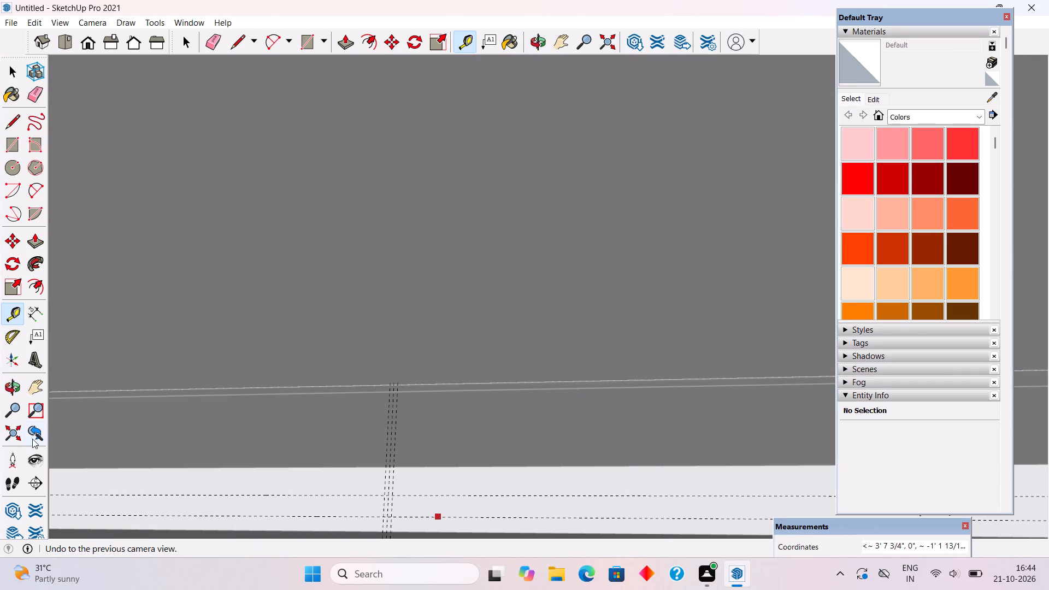
click(38, 435)
scroll(524, 331, up, 8)
middle_drag(528, 235, 528, 211)
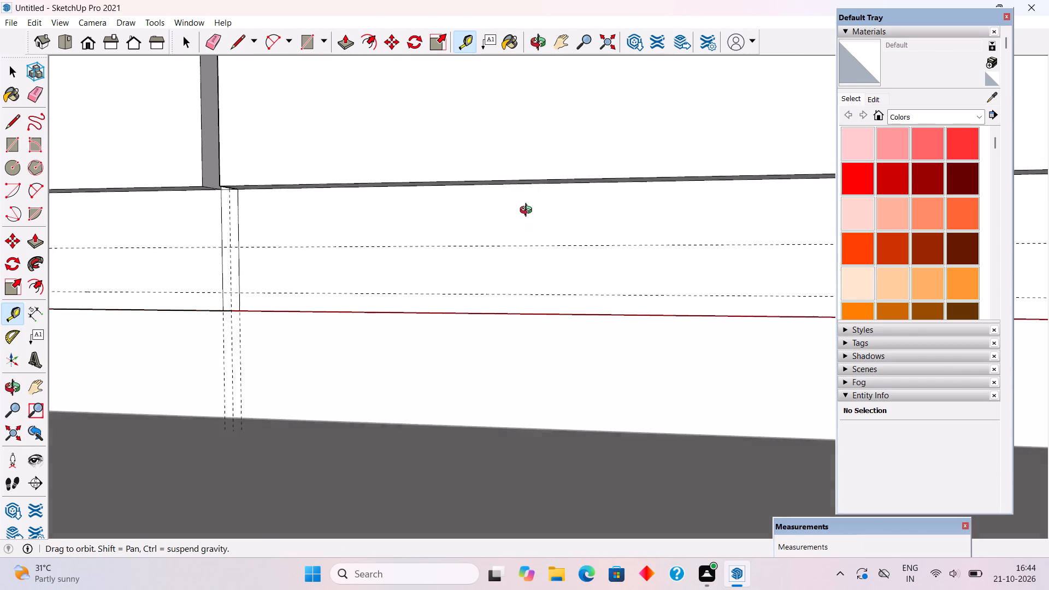
middle_drag(528, 211, 532, 184)
click(539, 187)
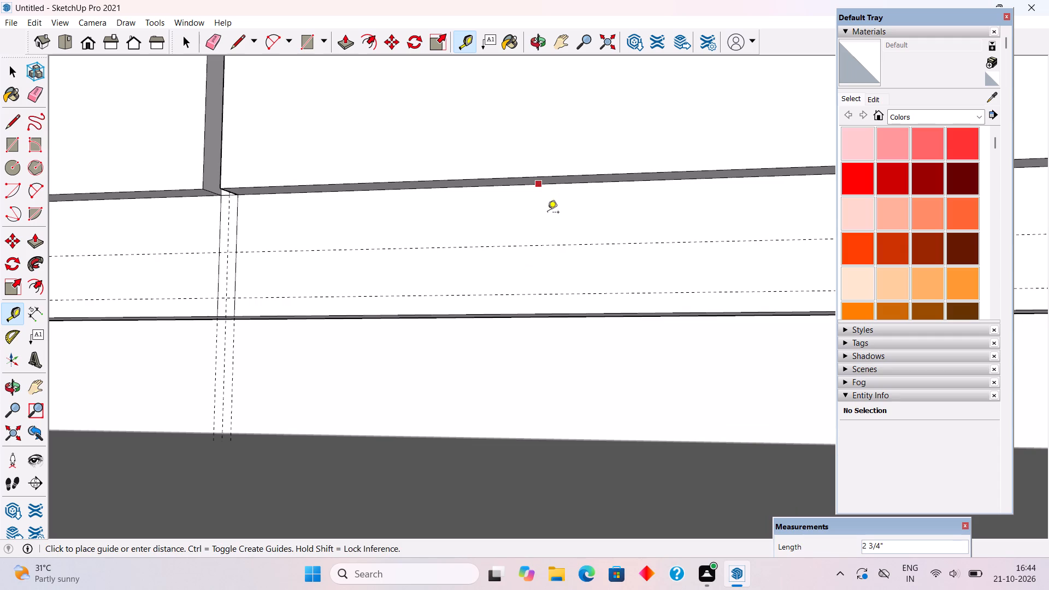
text(.3")
key(Return)
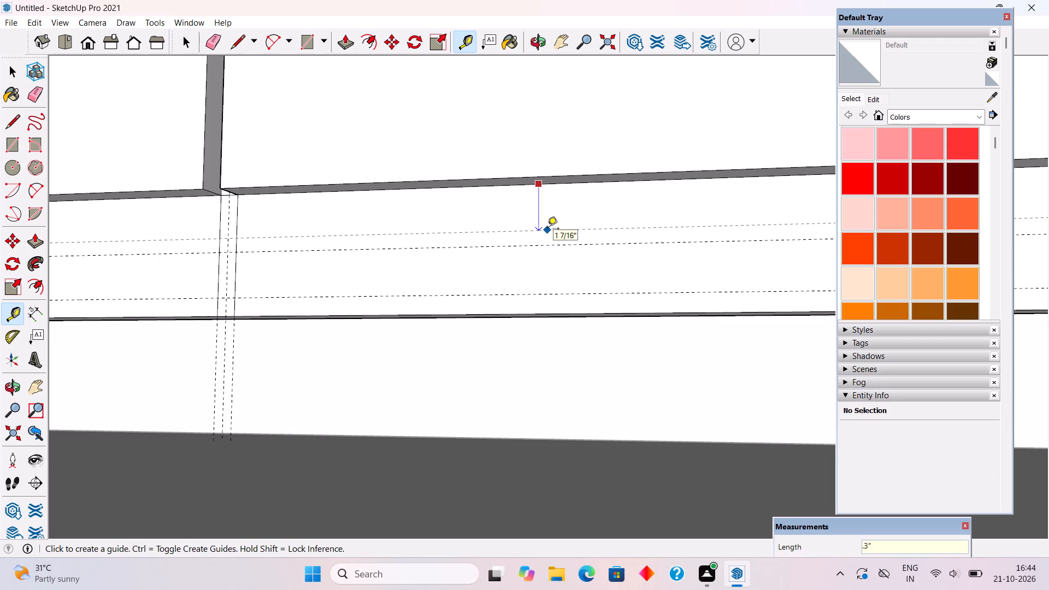
Draw a horizontal line about 2' 8" long on the lower guide beneath the left panel's bottom section, ending at the centre groove.
scroll(547, 229, down, 9)
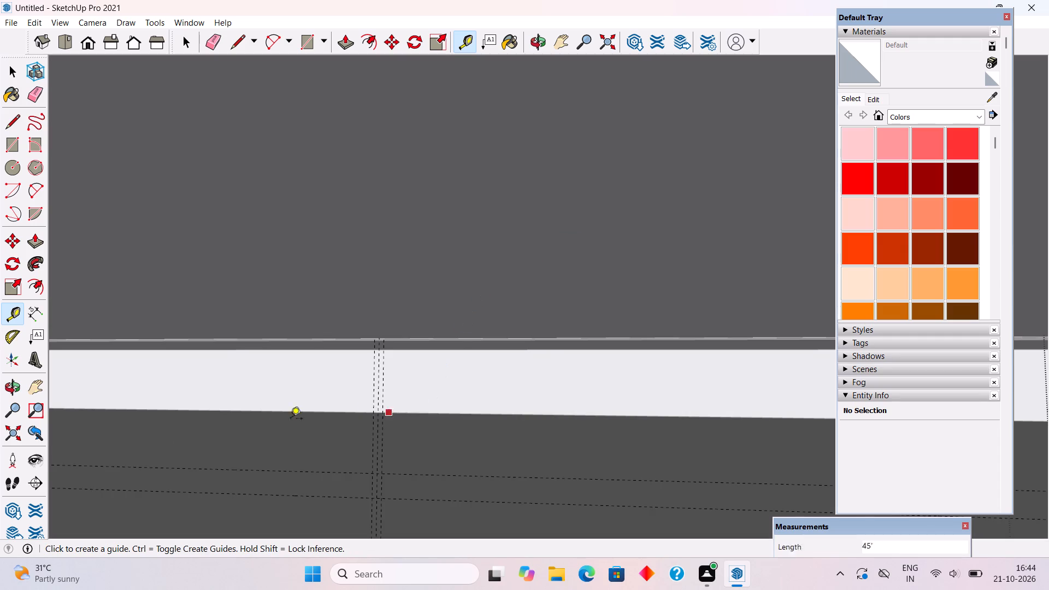
click(33, 437)
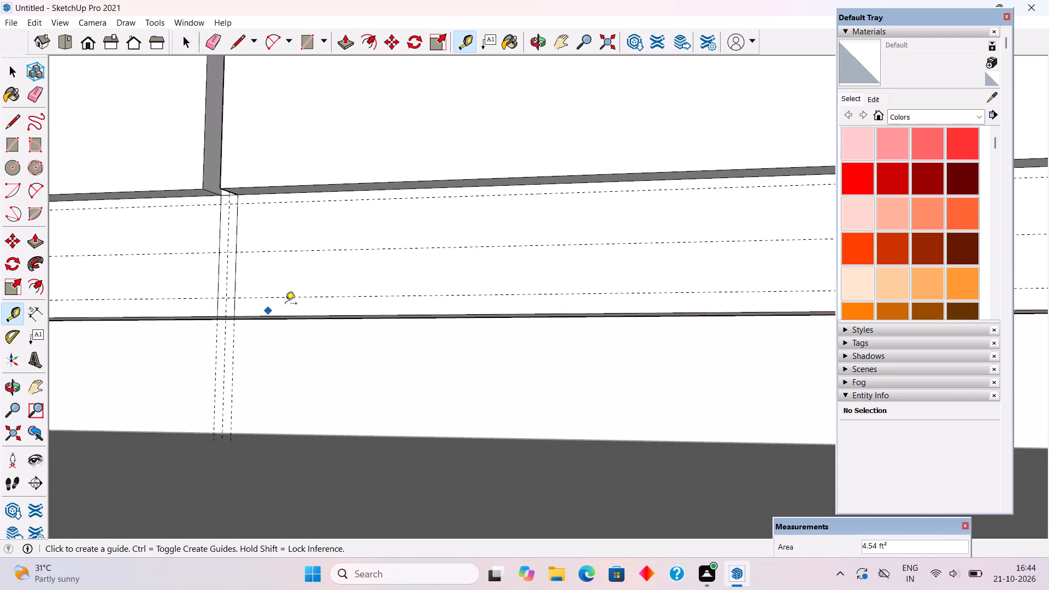
scroll(290, 301, down, 3)
middle_drag(296, 308, 352, 398)
scroll(352, 398, down, 15)
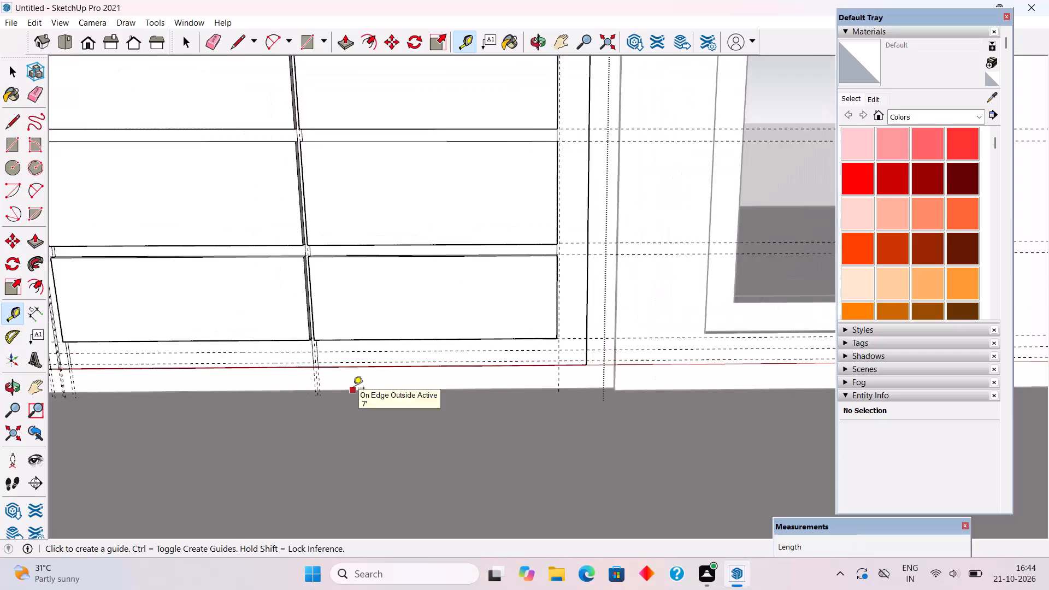
scroll(156, 421, up, 19)
scroll(125, 276, up, 3)
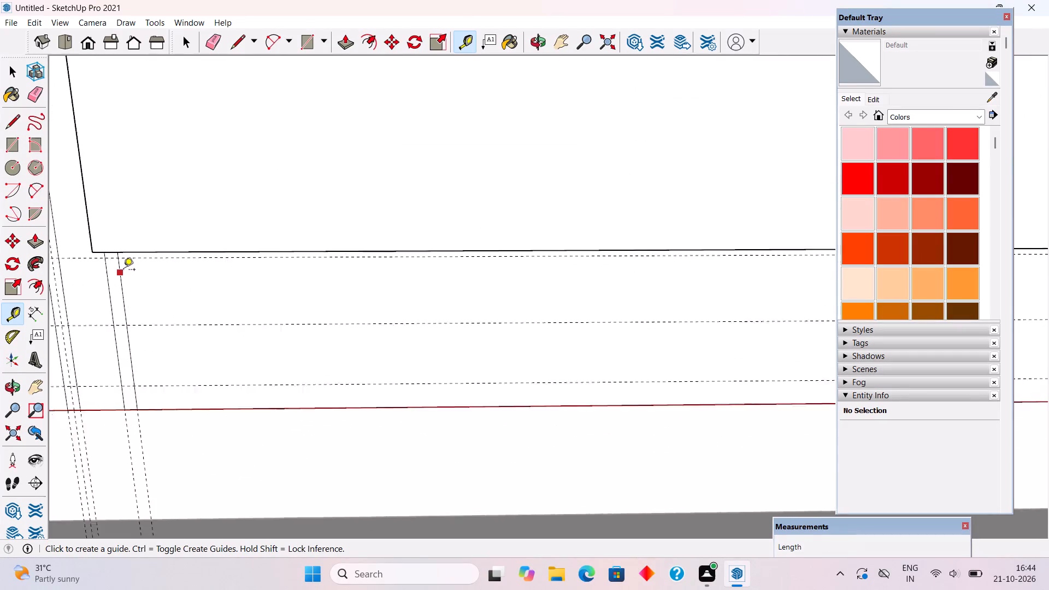
scroll(123, 270, up, 2)
key(l)
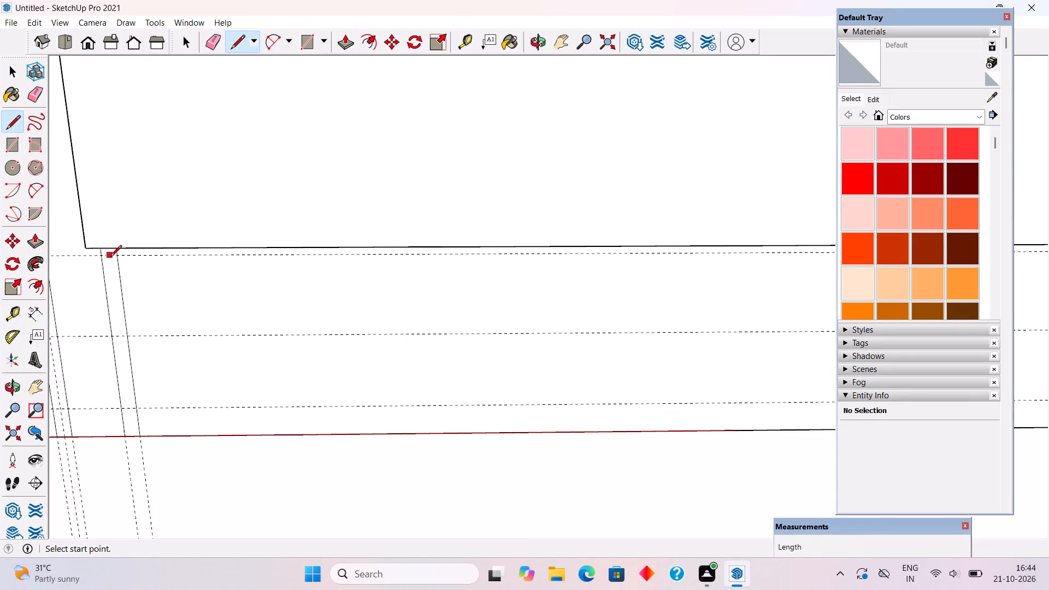
click(116, 257)
scroll(170, 269, down, 4)
scroll(115, 322, down, 3)
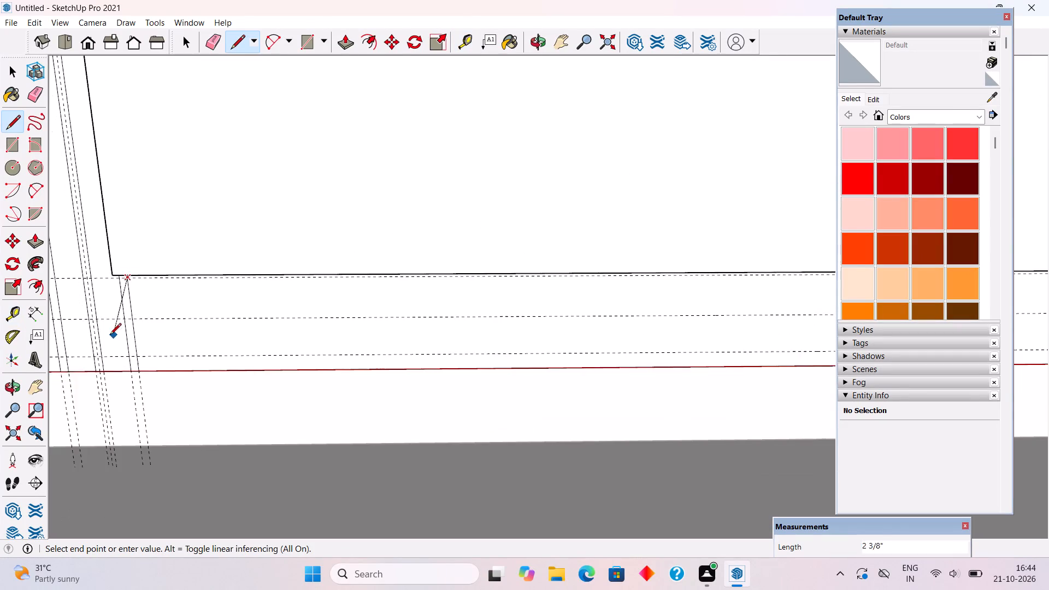
scroll(110, 335, down, 17)
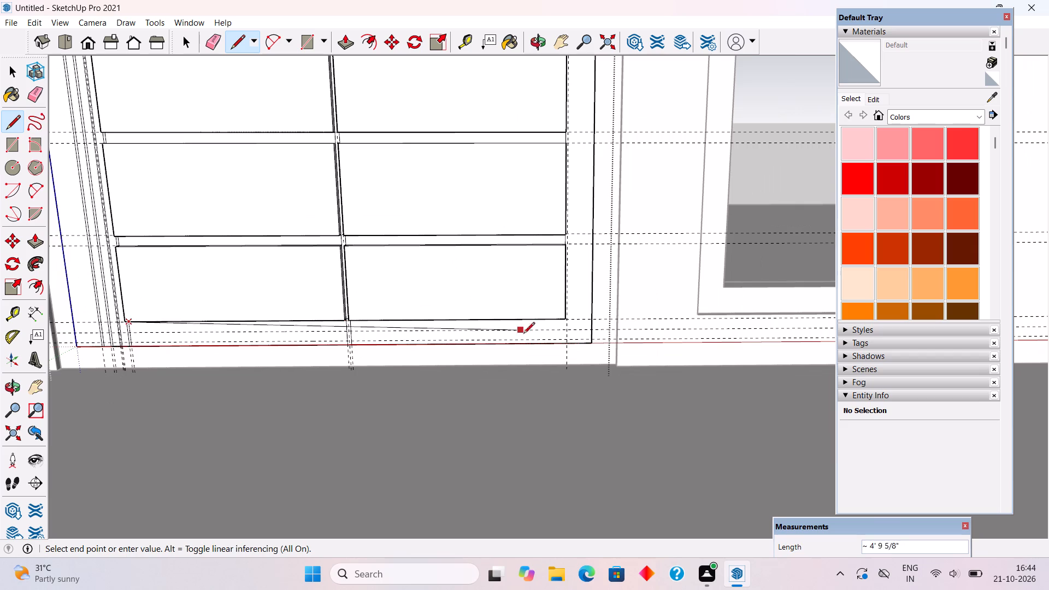
scroll(532, 338, up, 3)
middle_drag(243, 328, 285, 233)
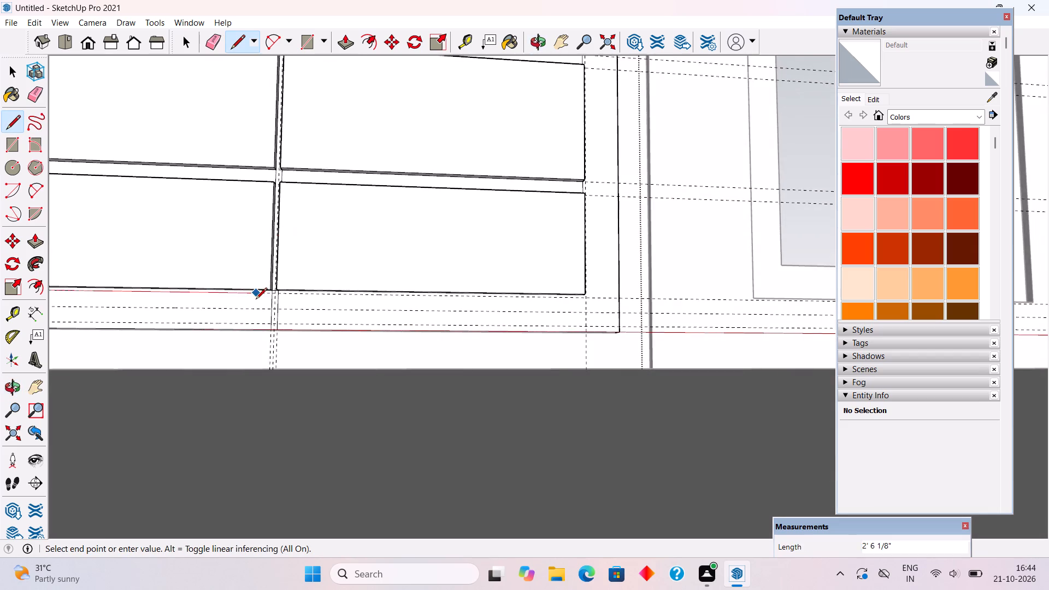
scroll(256, 300, up, 11)
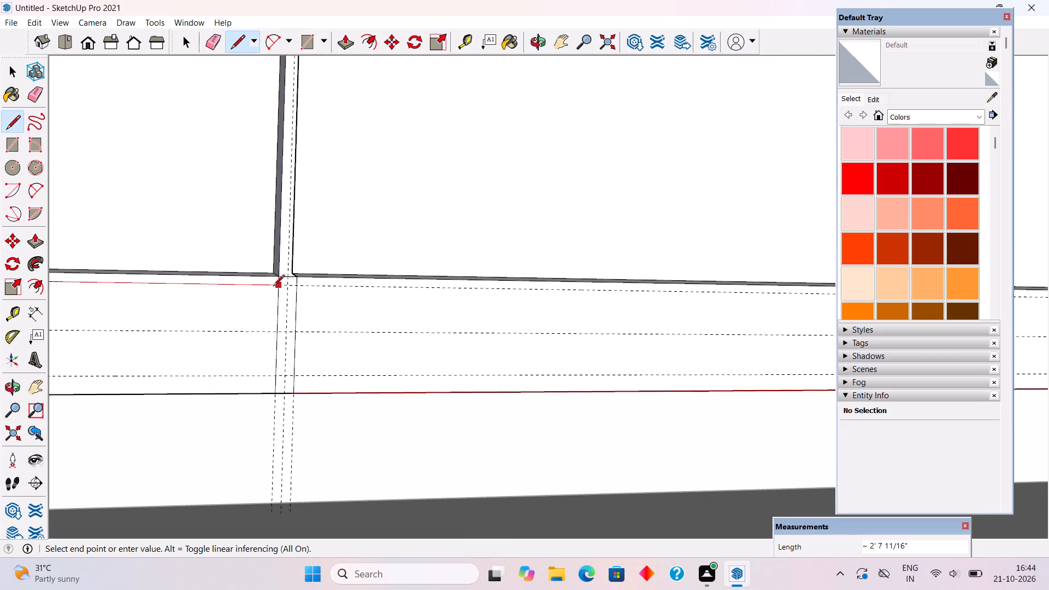
click(275, 288)
Draw a 2' 8" line on the lower guide beneath the right panel's bottom section, from the centre groove to the outer vertical guide.
middle_drag(286, 317, 320, 350)
click(298, 287)
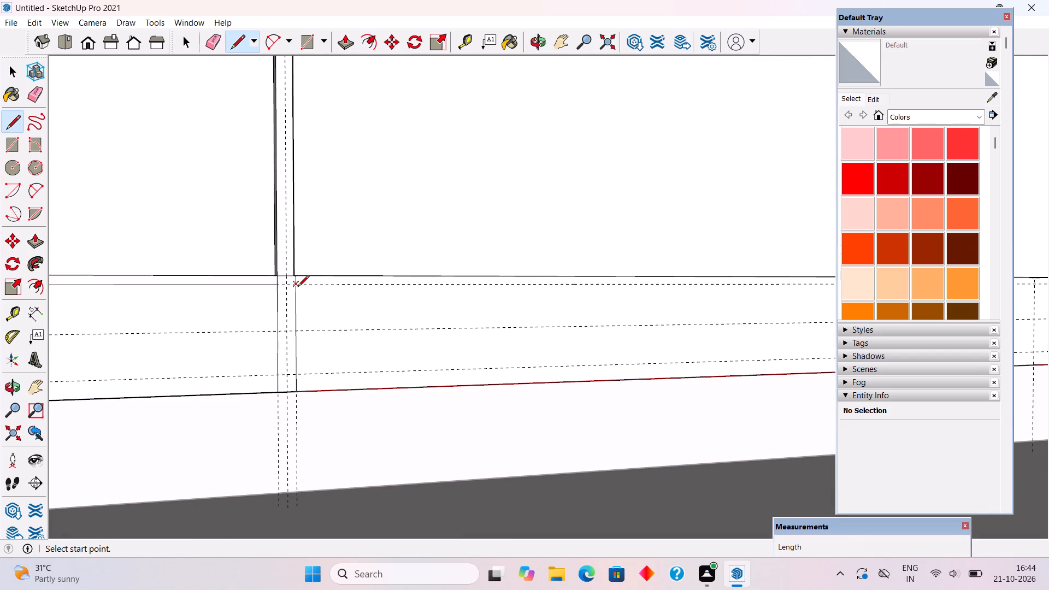
scroll(299, 295, down, 17)
scroll(503, 328, up, 11)
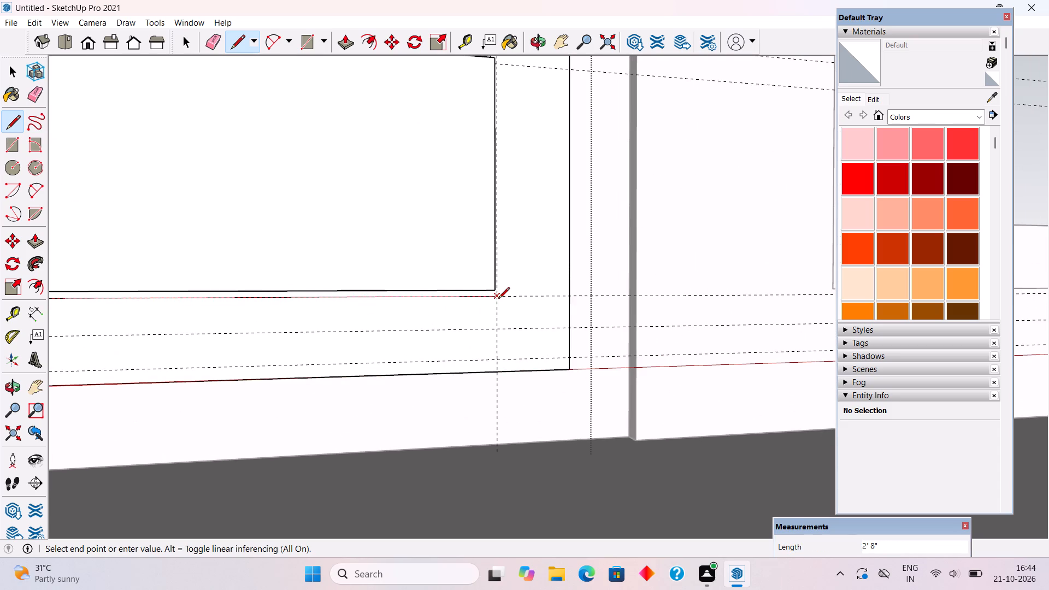
click(498, 299)
Draw a vertical line about 7' 8 5/8" long up the outer guide beside the right panel's sections, ending at the top guide.
scroll(498, 299, down, 20)
scroll(498, 299, down, 2)
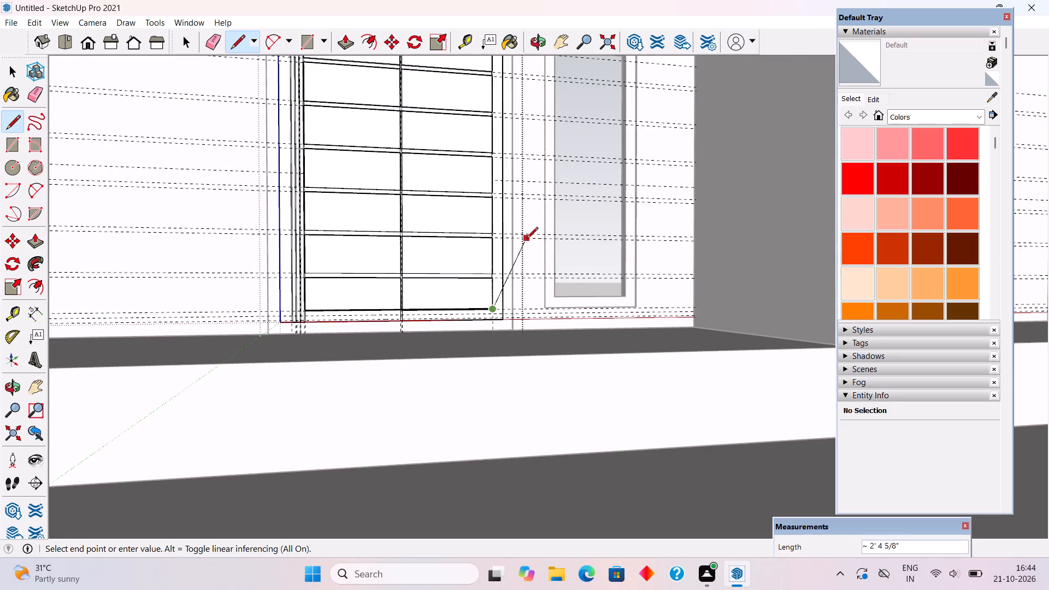
scroll(527, 239, down, 11)
scroll(524, 170, up, 19)
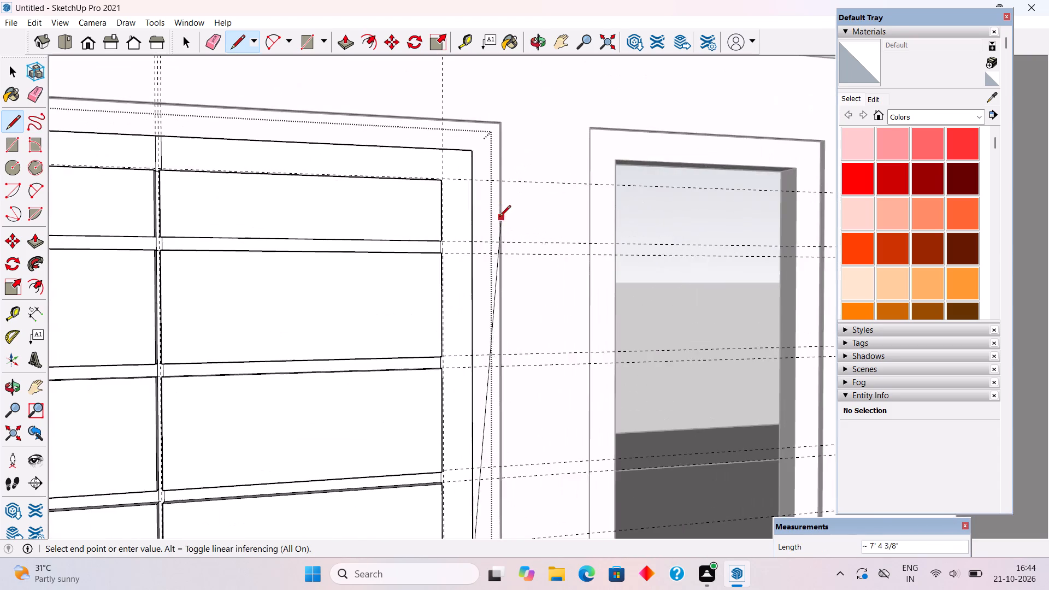
middle_drag(475, 211, 307, 333)
scroll(446, 199, up, 9)
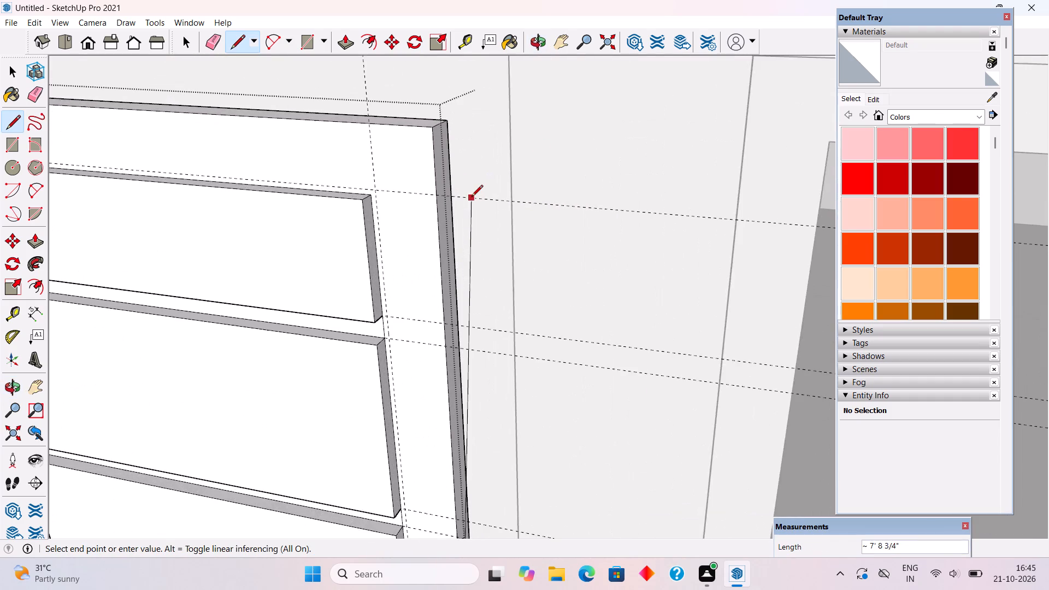
scroll(467, 203, up, 2)
scroll(456, 225, down, 4)
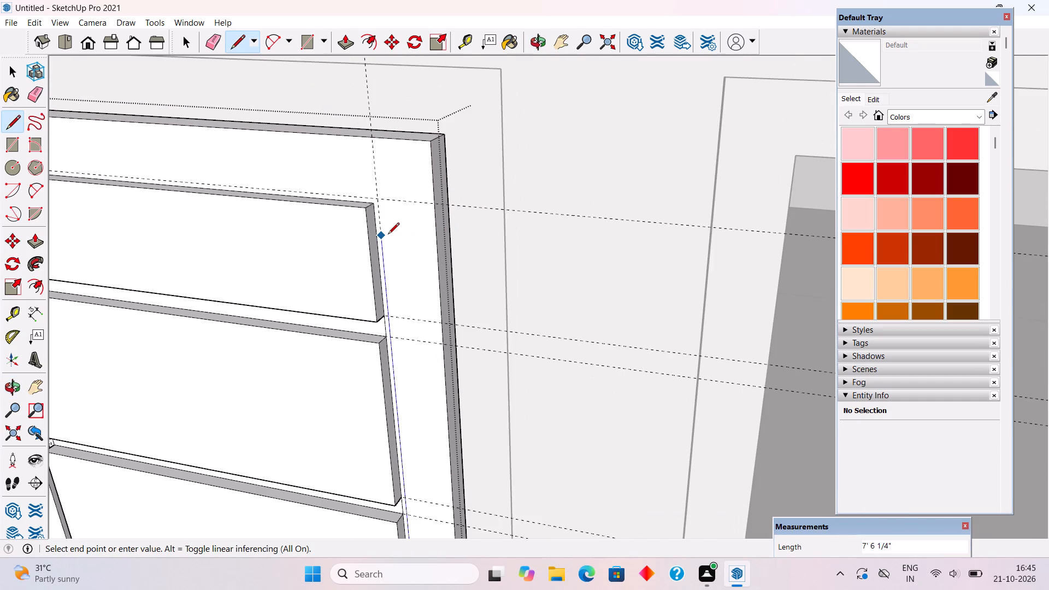
click(382, 199)
Draw a horizontal line about 5' 4" long on the guide above both panels' top sections, ending at the left panel's outer edge.
scroll(378, 199, down, 17)
scroll(162, 168, up, 6)
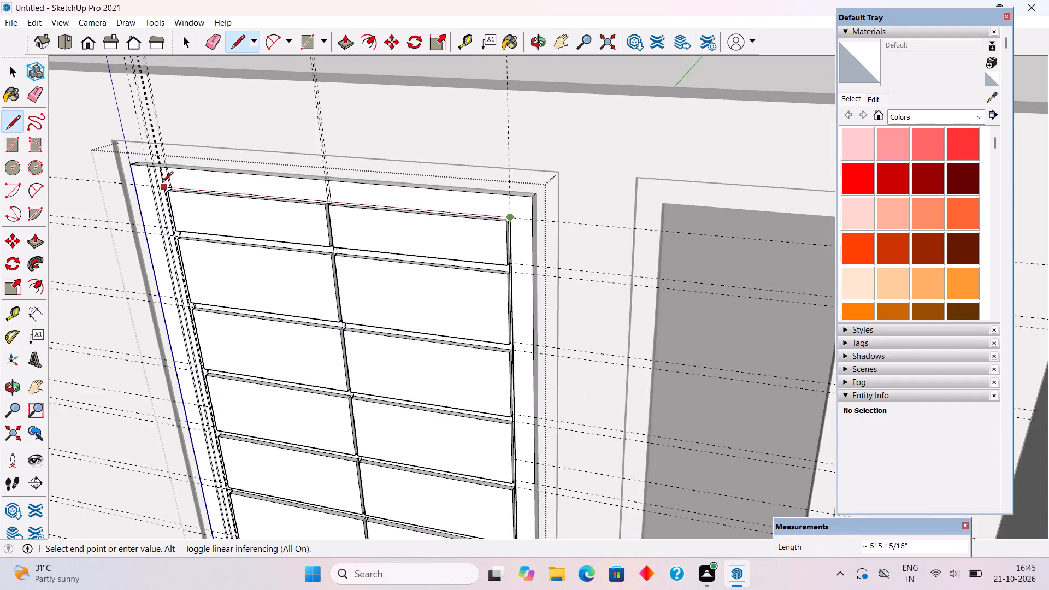
scroll(162, 184, up, 17)
click(161, 174)
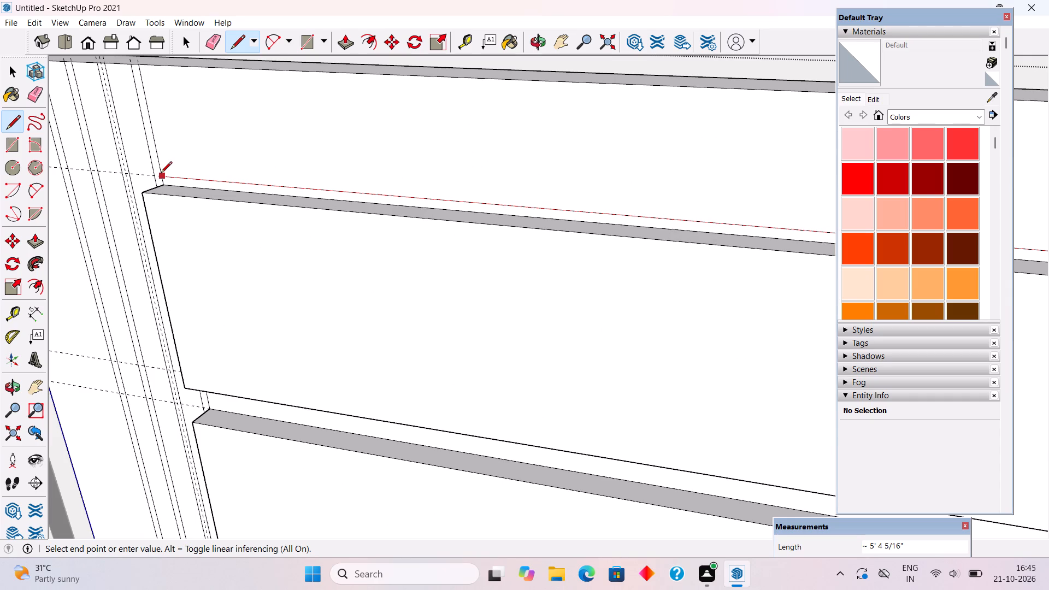
key(space)
Pull the border face around the right door panel's outer side and base out 1", flush with the raised sections.
click(243, 163)
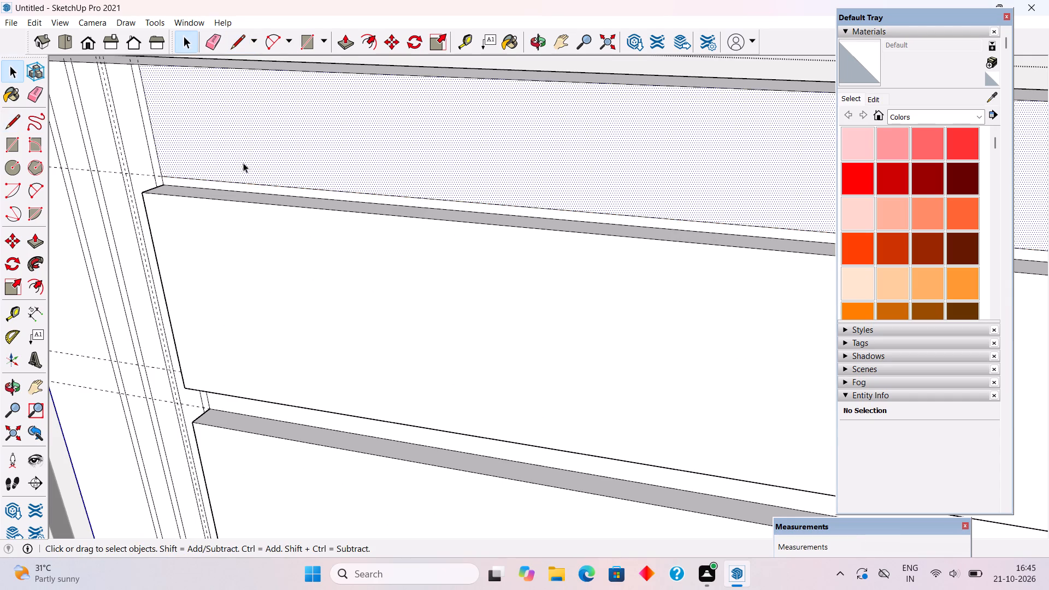
scroll(254, 161, down, 19)
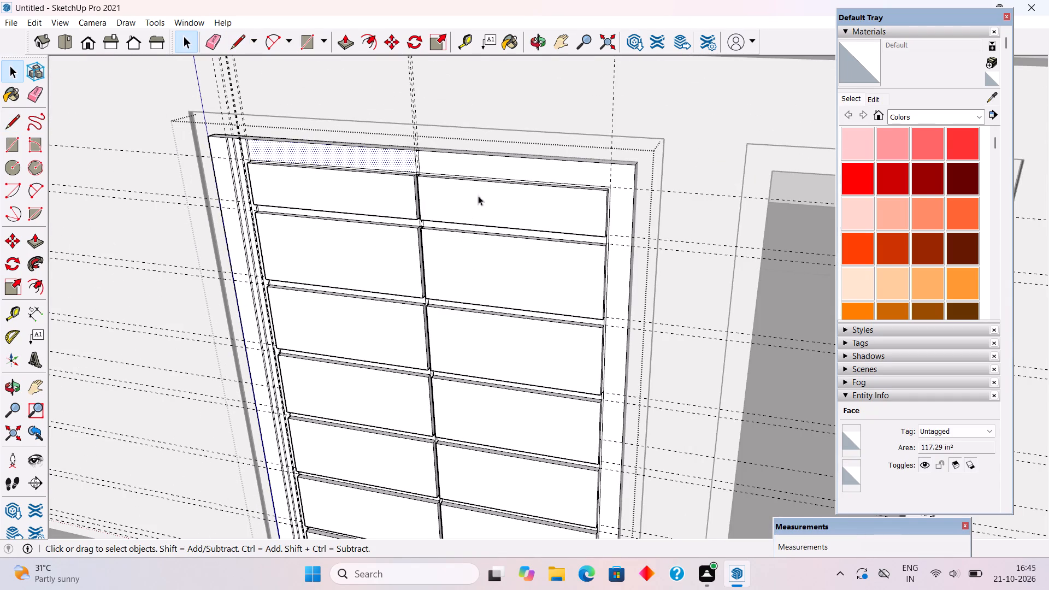
click(501, 171)
scroll(519, 206, down, 7)
scroll(515, 452, up, 6)
middle_drag(523, 435, 574, 352)
key(p)
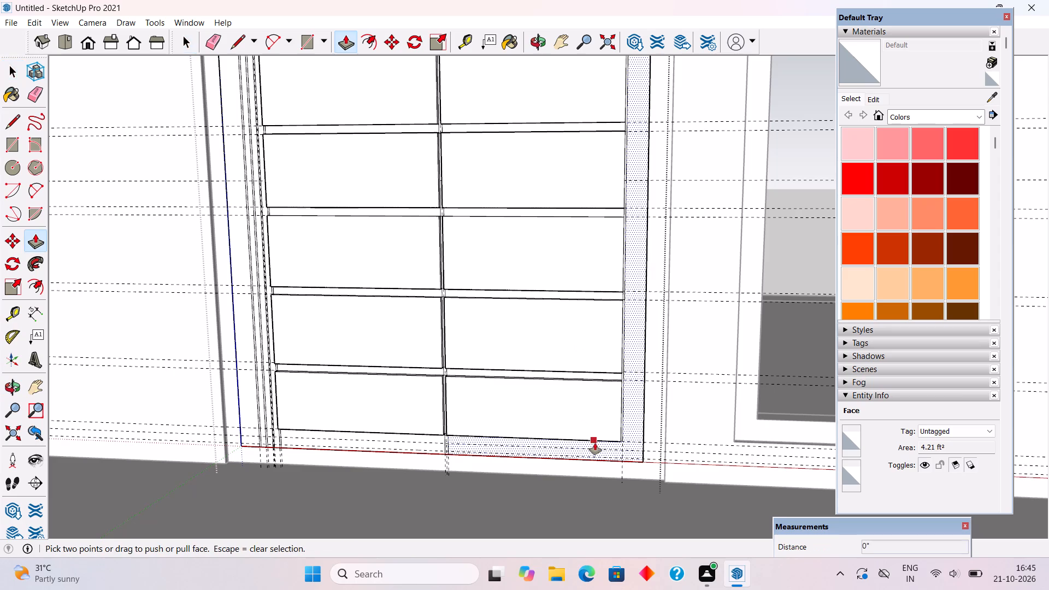
click(632, 426)
click(607, 416)
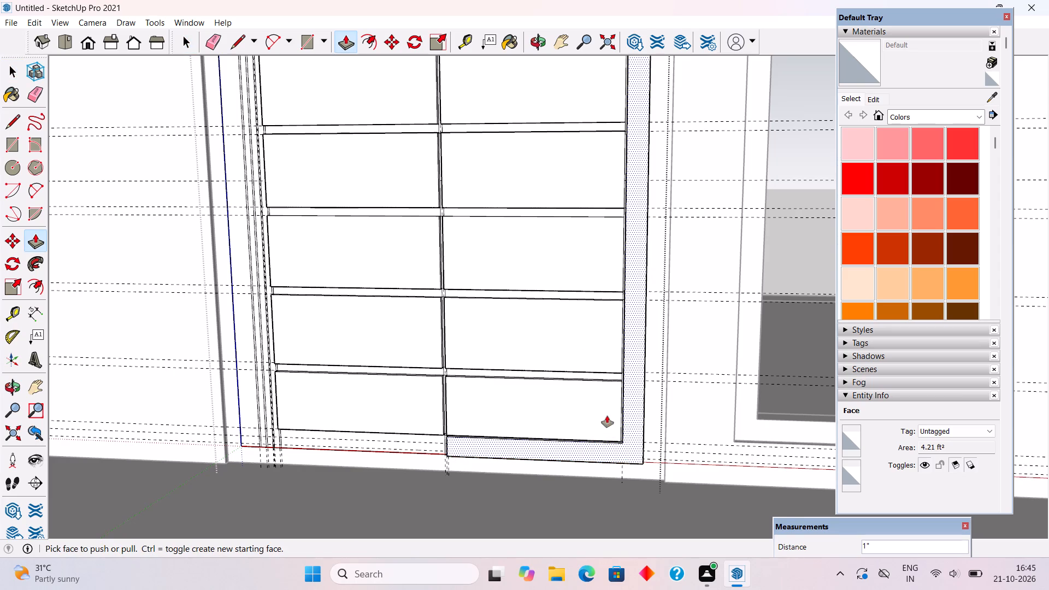
Pull the border strip beneath the left door panel's bottom section out flush with the raised sections.
key(space)
click(367, 444)
scroll(367, 444, up, 5)
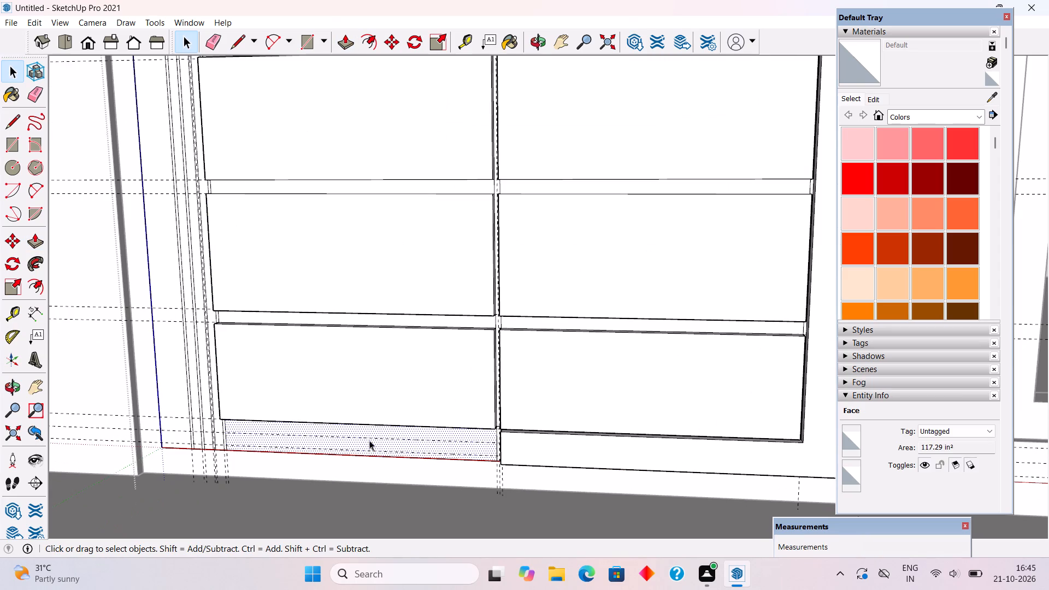
key(p)
click(369, 440)
click(383, 399)
key(space)
Pull the border strip above the left door panel's top section out flush with the raised sections.
scroll(423, 471, down, 6)
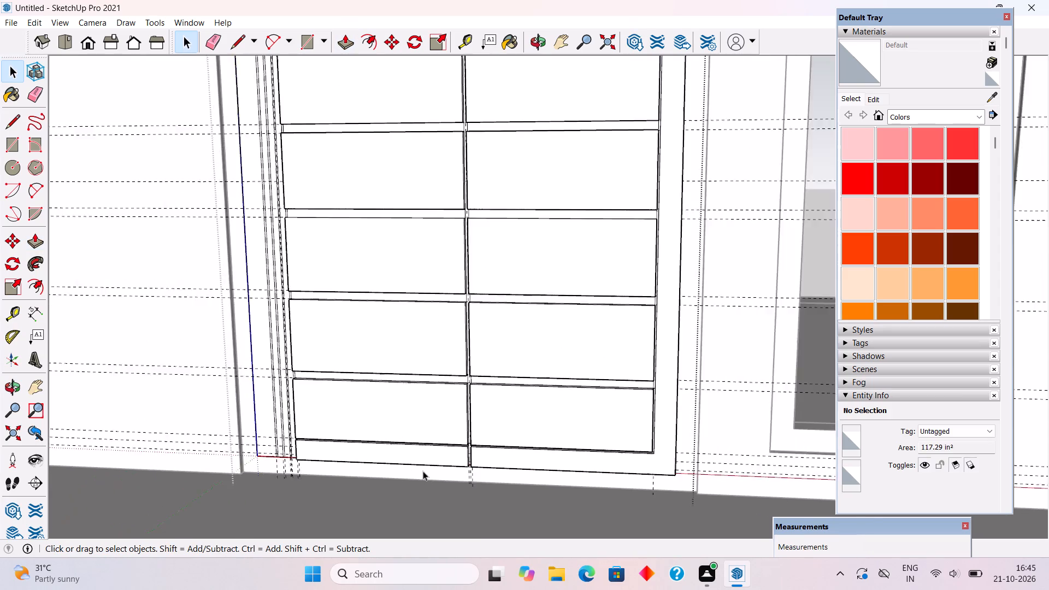
scroll(423, 471, down, 4)
click(412, 114)
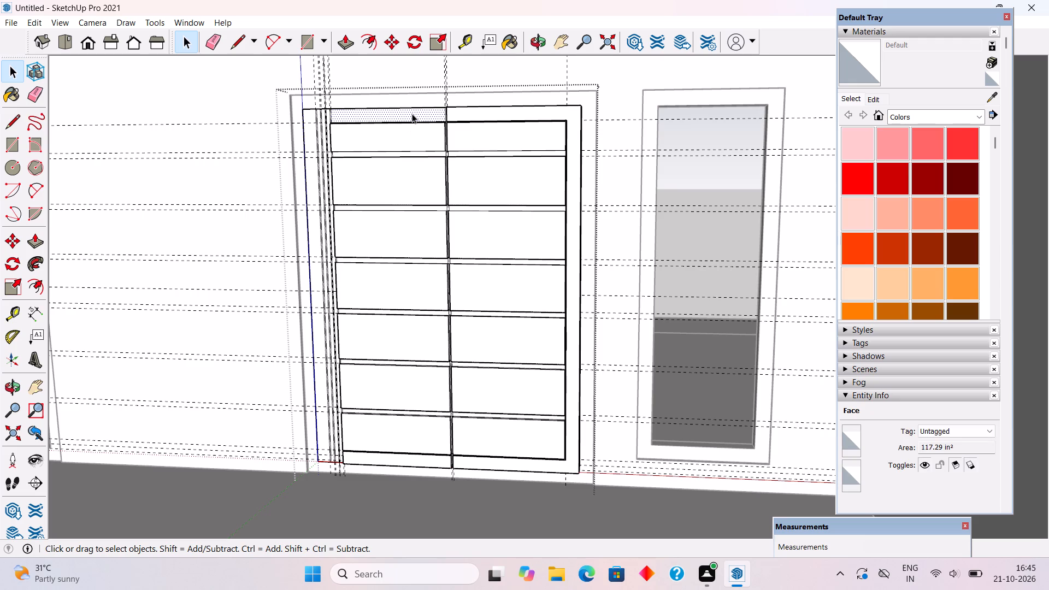
key(p)
click(412, 114)
click(422, 155)
key(space)
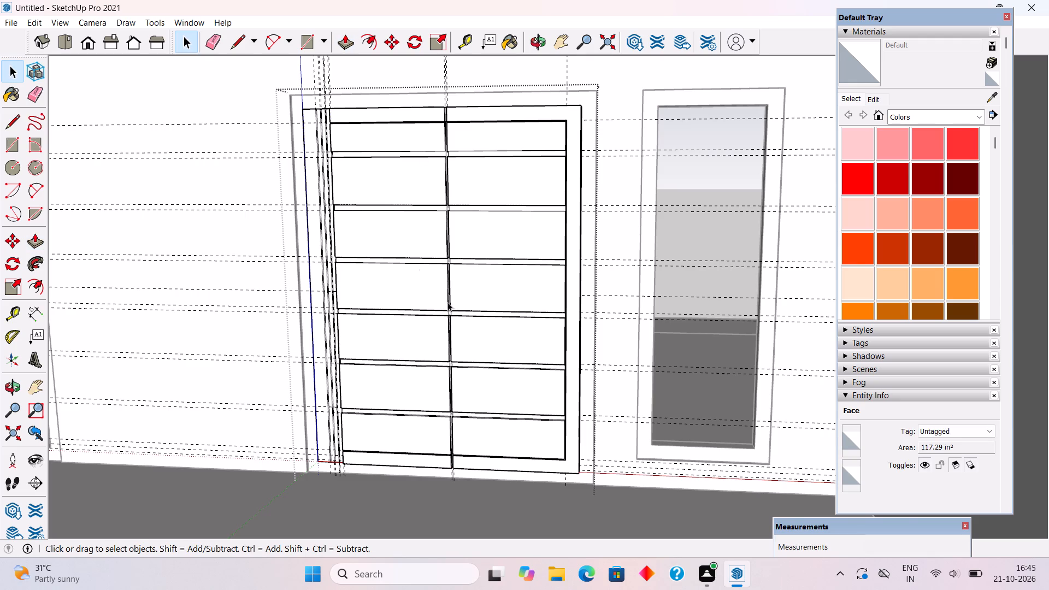
Delete the short edge crossing the centre groove at the narrow gap above the bottom border strip.
scroll(451, 307, up, 18)
middle_drag(505, 297, 592, 304)
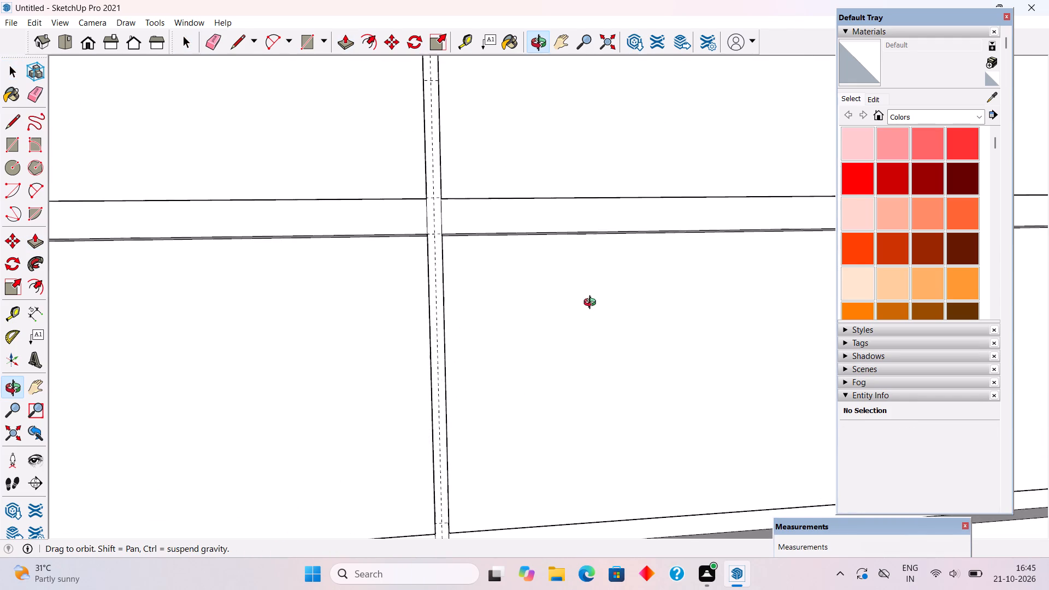
middle_drag(592, 304, 592, 302)
scroll(381, 189, down, 20)
scroll(394, 430, up, 7)
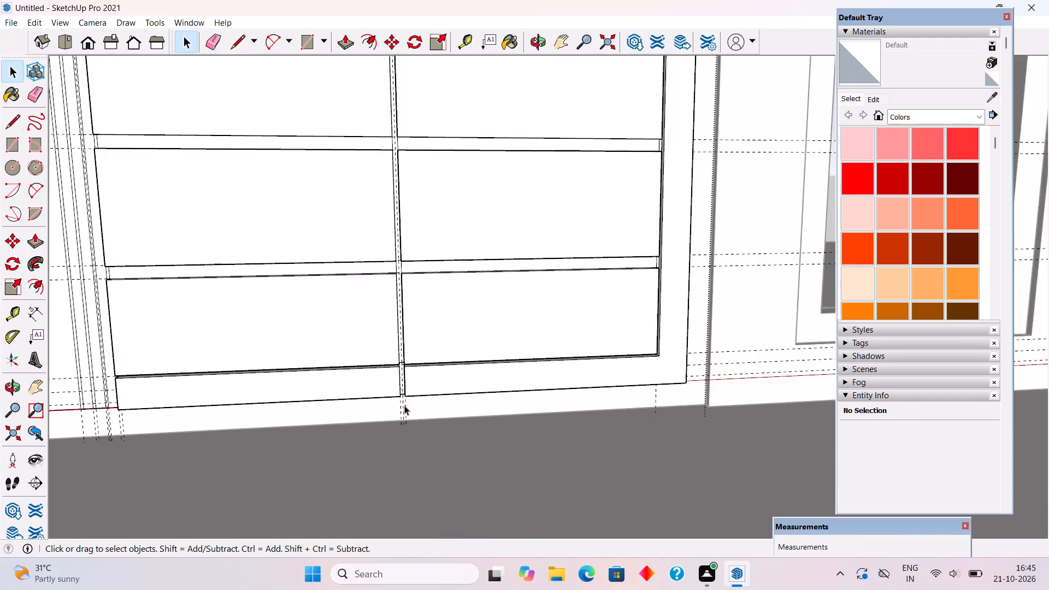
scroll(404, 405, up, 14)
scroll(420, 186, up, 7)
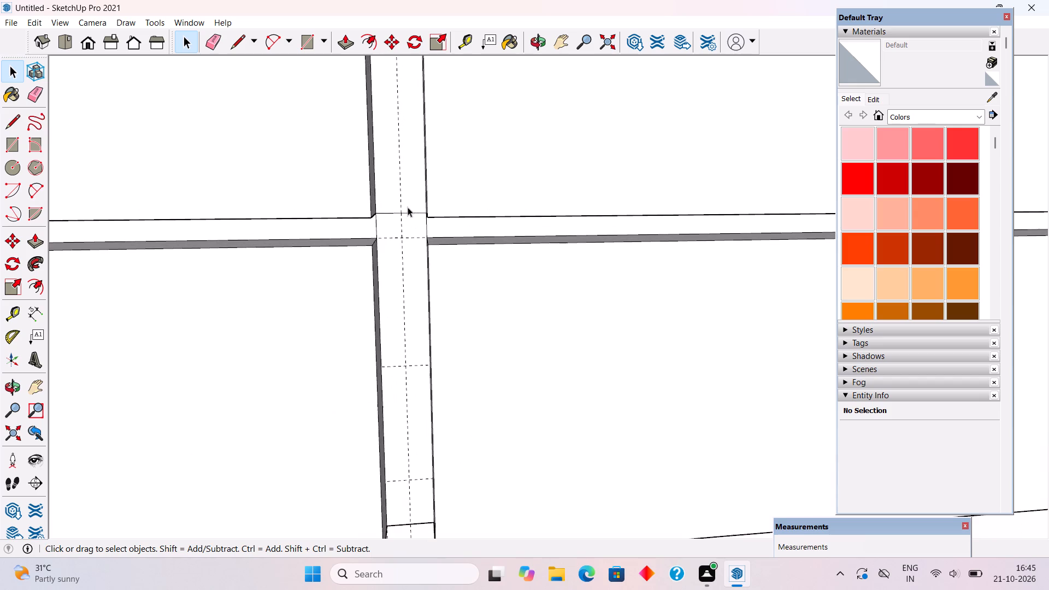
click(409, 211)
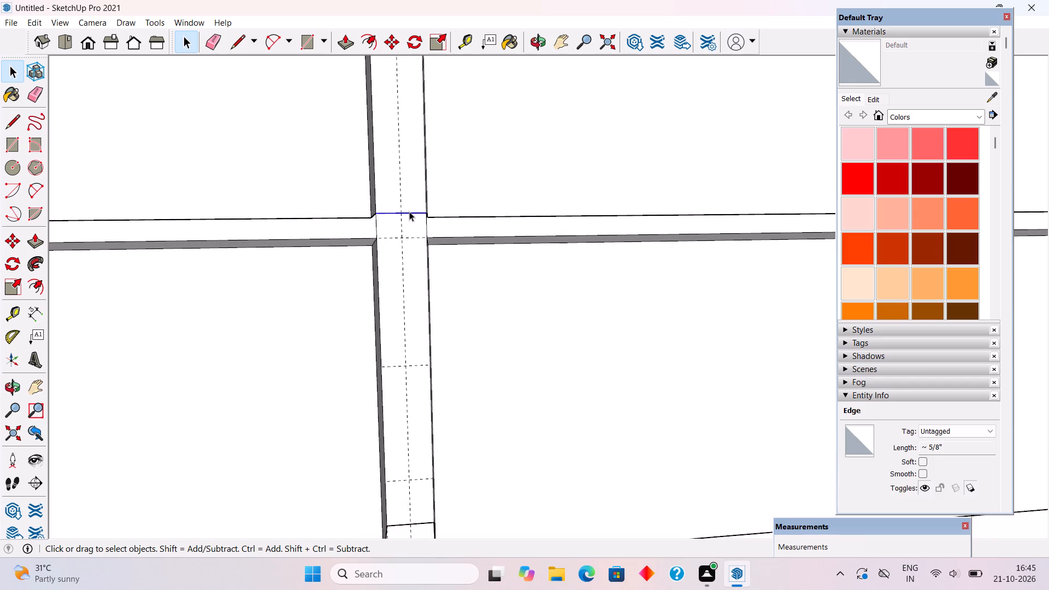
key(Delete)
Delete the two short edges crossing the centre groove at the narrow gap below the top border strip.
scroll(408, 314, down, 6)
scroll(406, 439, up, 5)
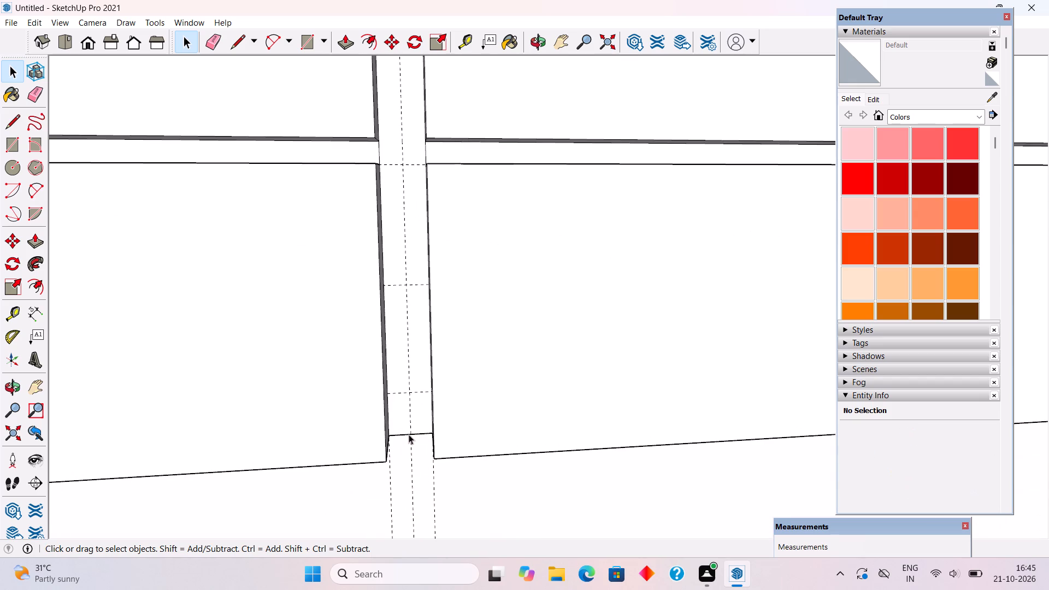
click(413, 347)
scroll(413, 347, down, 15)
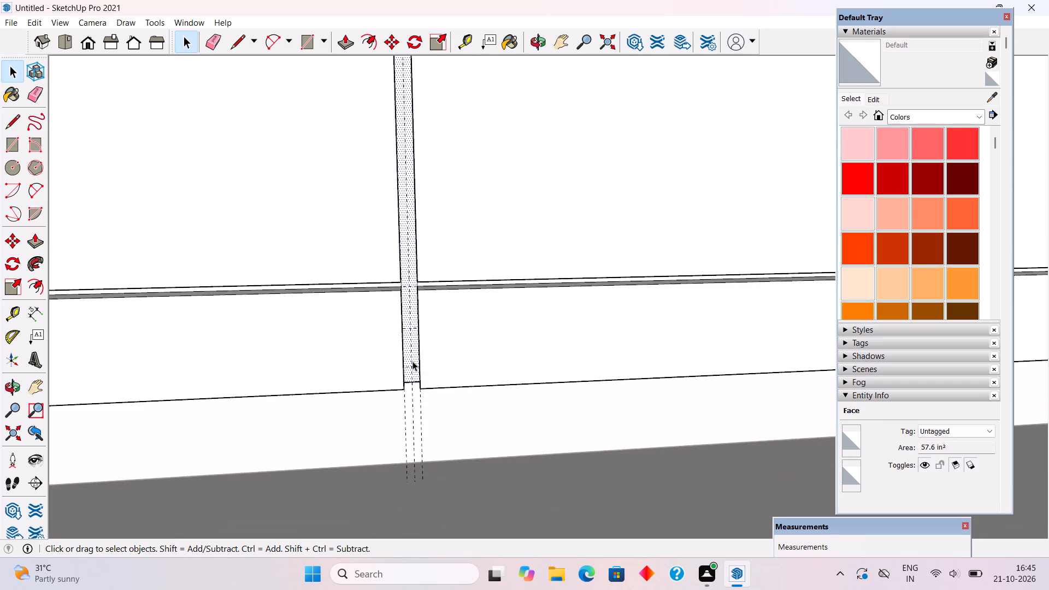
scroll(412, 361, down, 7)
scroll(418, 349, down, 16)
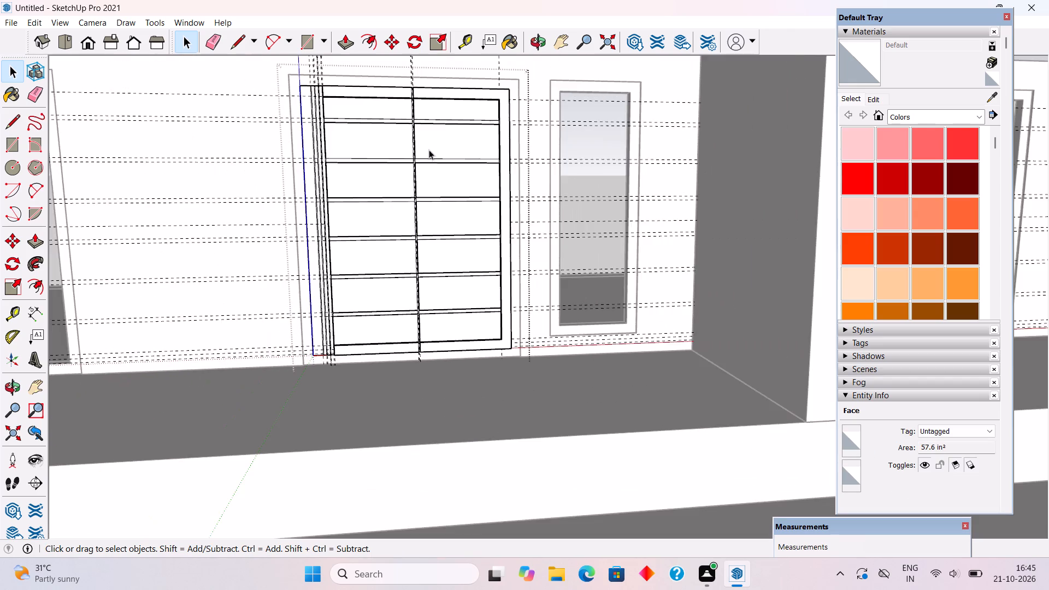
scroll(400, 88, up, 20)
scroll(400, 88, up, 14)
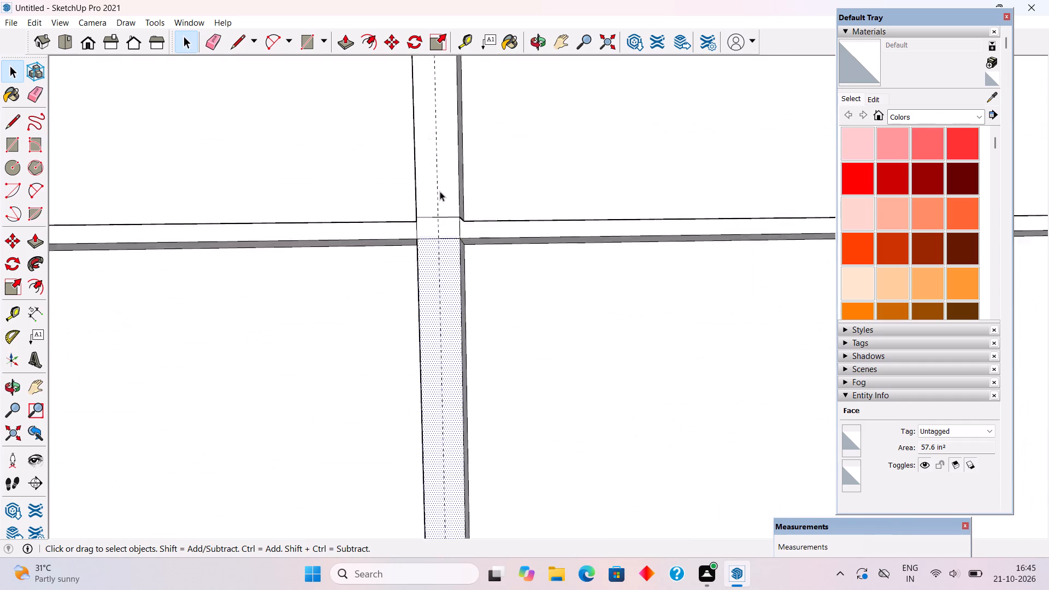
scroll(440, 191, up, 3)
click(440, 228)
click(441, 231)
key(Delete)
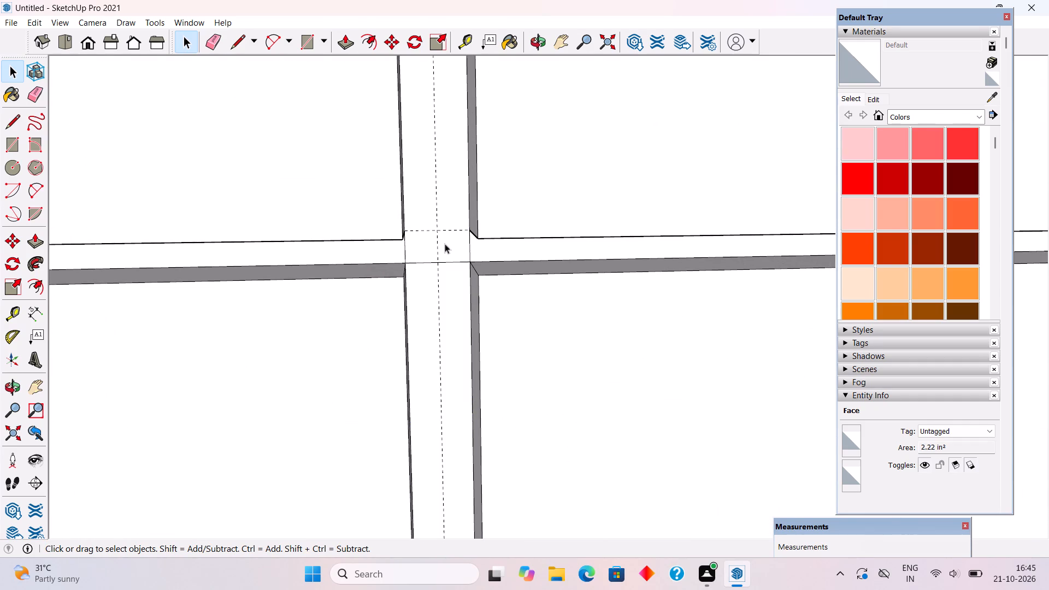
click(444, 262)
key(Delete)
Push the full-height centre groove face between the two door panels inward 0.3".
click(444, 262)
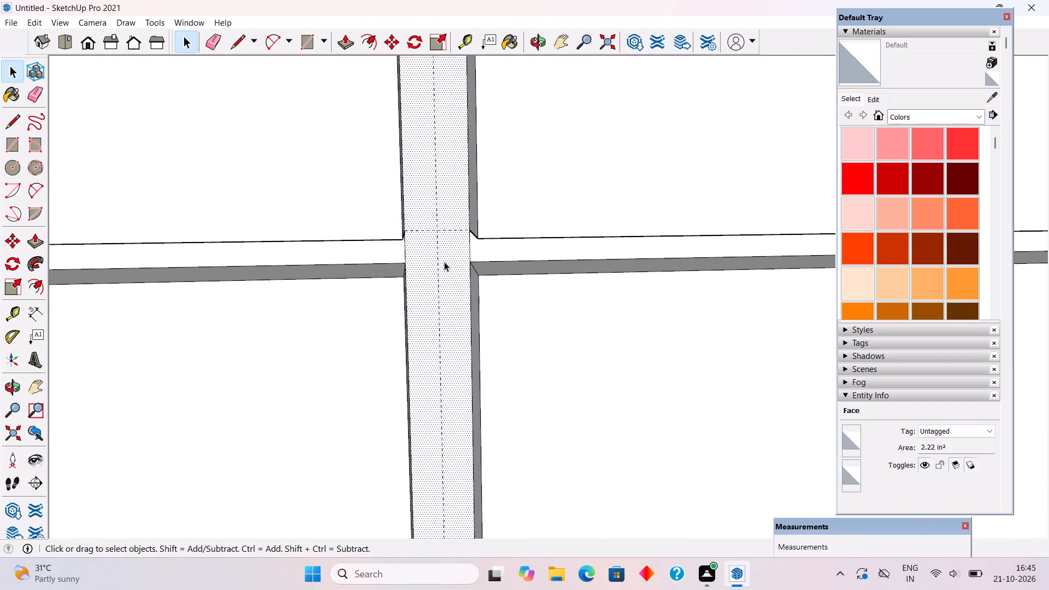
key(p)
click(444, 262)
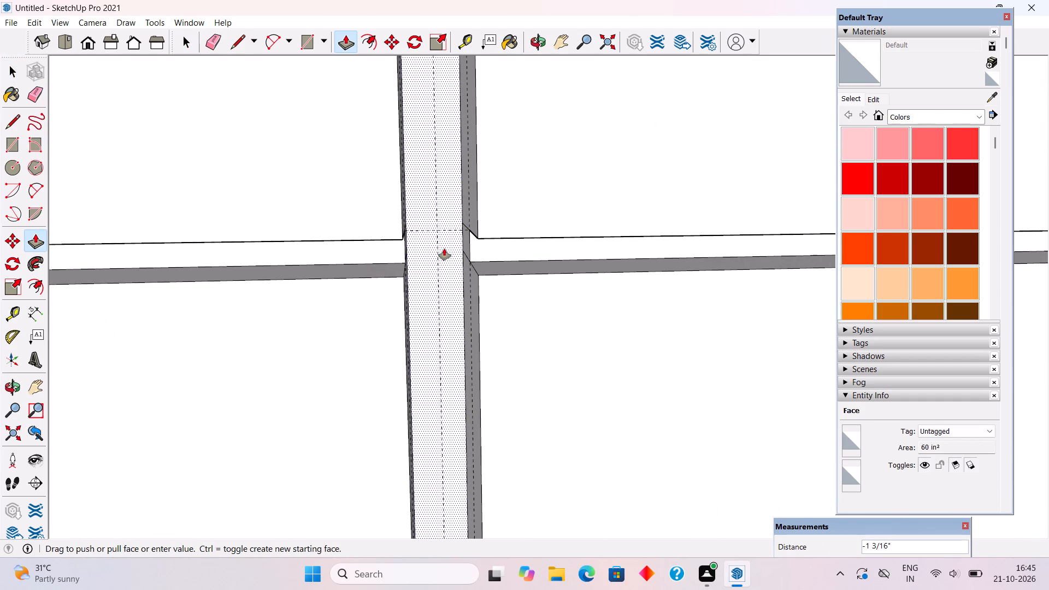
key(period)
text(3")
key(Return)
key(space)
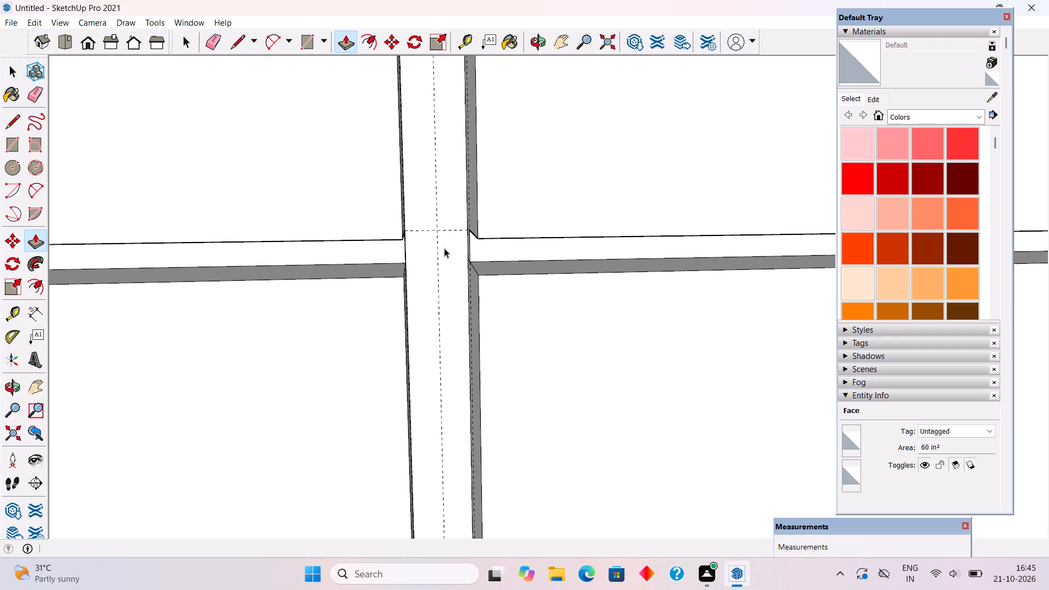
Pull the three narrow vertical strips beside the left door panel's outer edge out 1" each, leaving the thin grooves between them.
scroll(444, 248, down, 20)
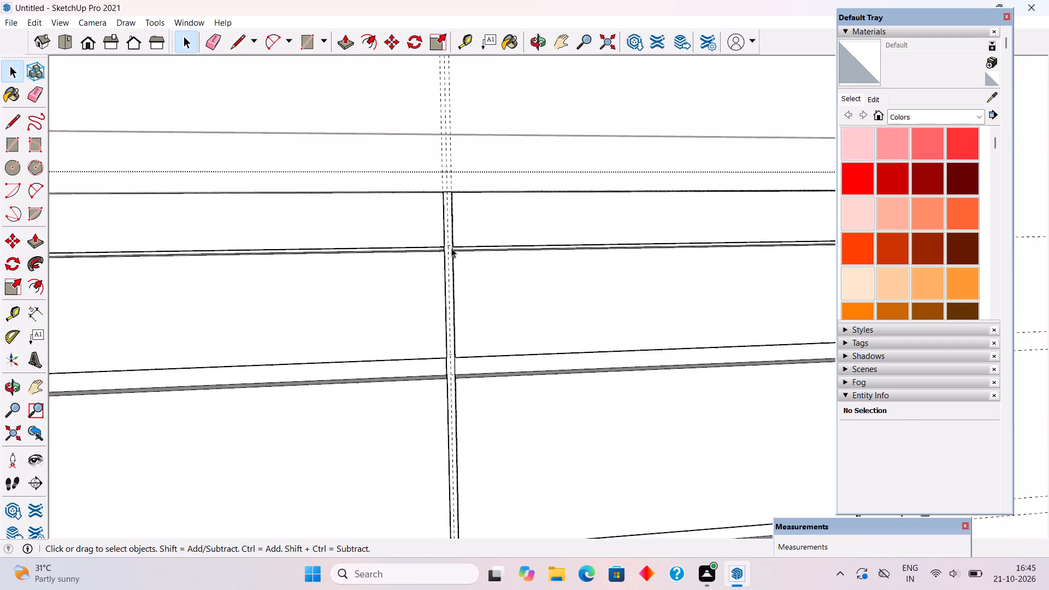
scroll(451, 248, down, 20)
scroll(451, 248, down, 2)
scroll(456, 479, up, 4)
middle_drag(460, 467, 476, 431)
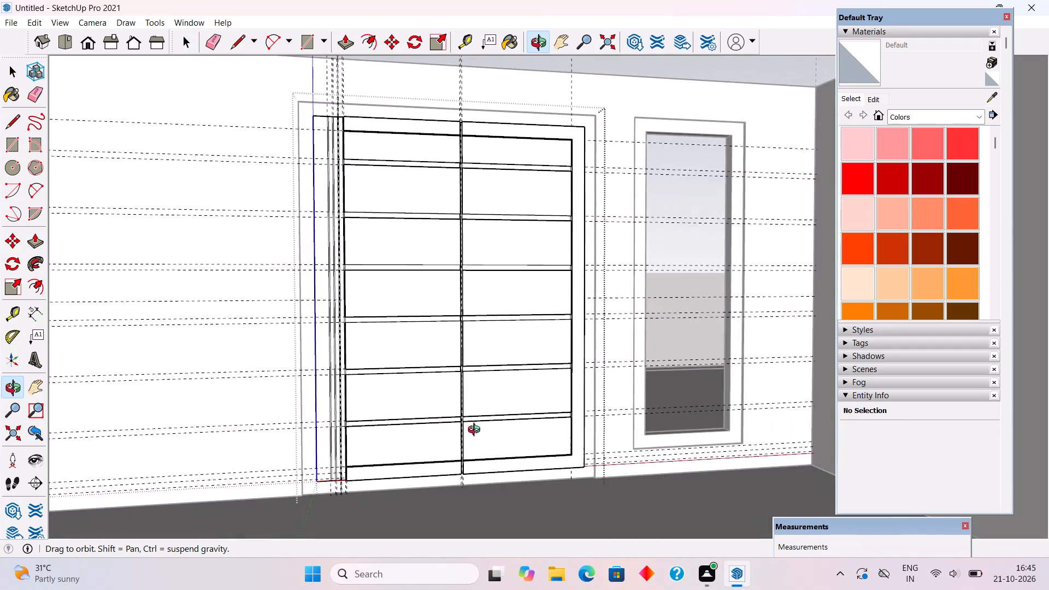
middle_drag(476, 431, 470, 452)
scroll(310, 339, up, 20)
scroll(310, 339, up, 2)
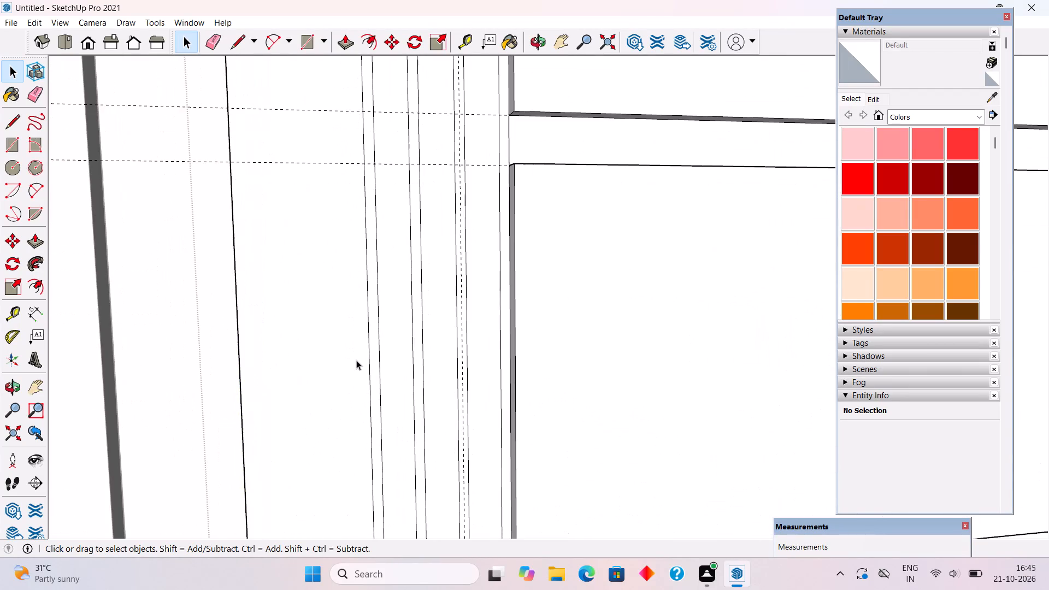
click(388, 393)
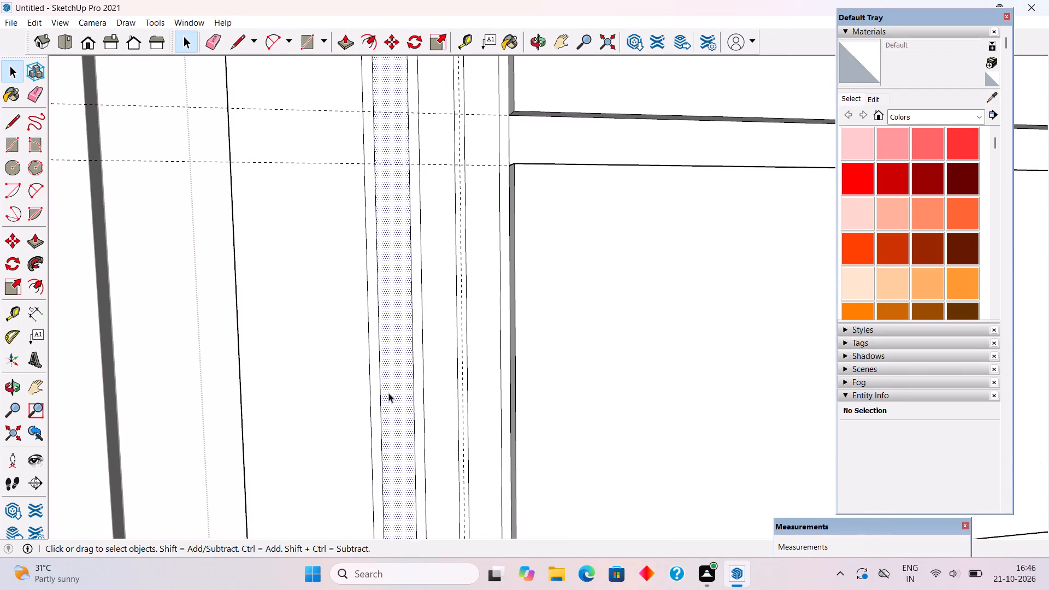
key(p)
click(388, 393)
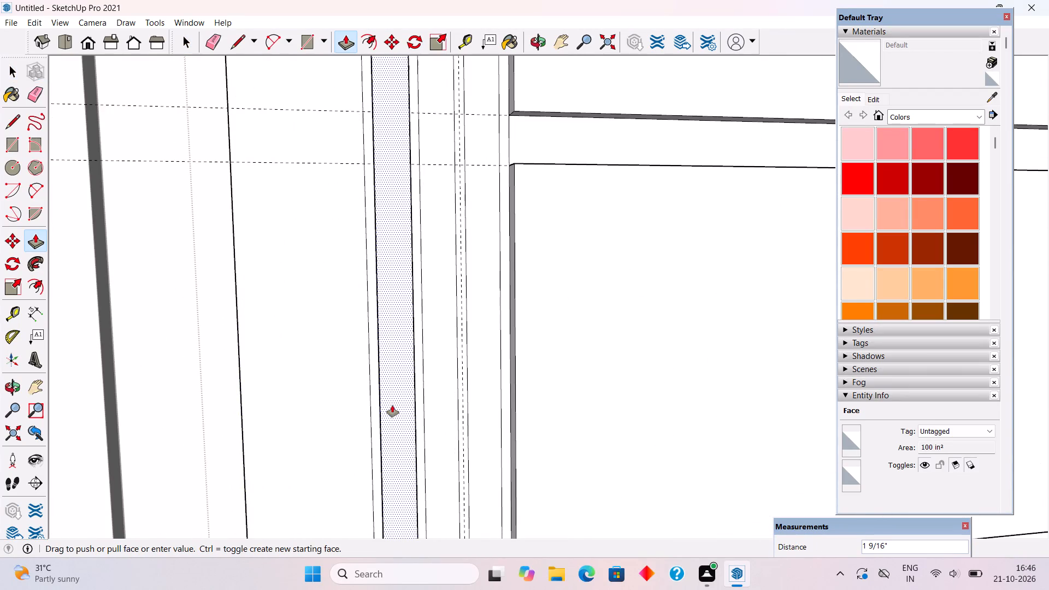
text(1")
key(Return)
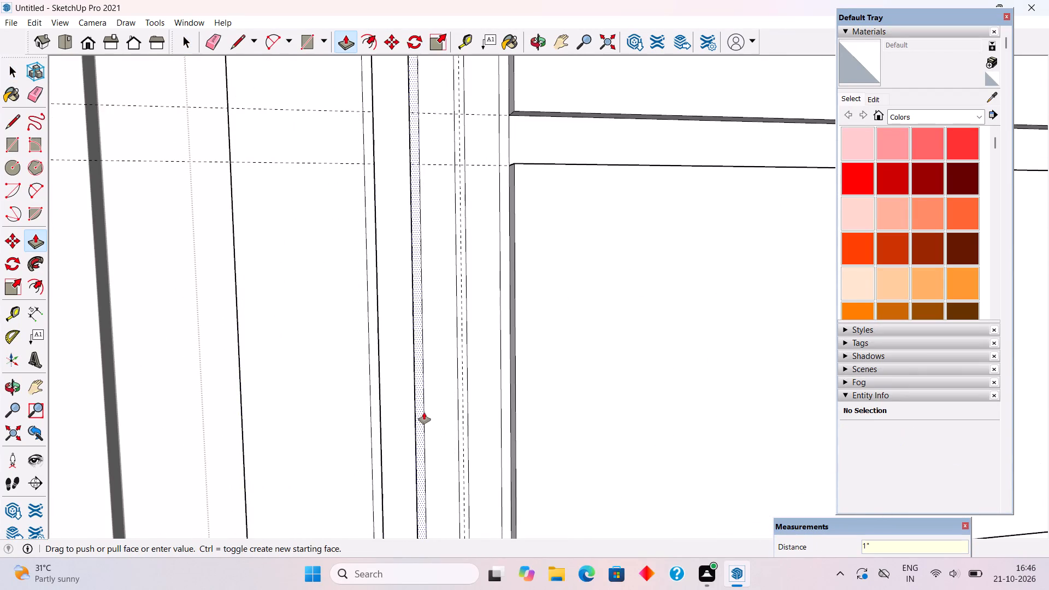
double_click(427, 412)
middle_drag(442, 432, 496, 554)
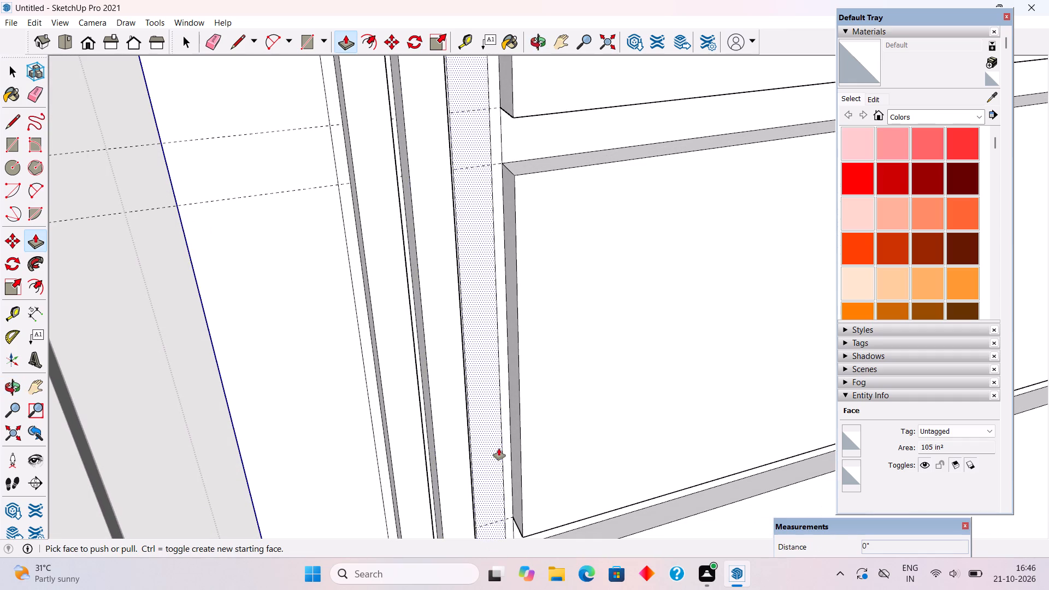
double_click(499, 449)
Pull the wide outer frame strip beside the door's three narrow strips out 1", level with them, and leave the door group.
click(315, 457)
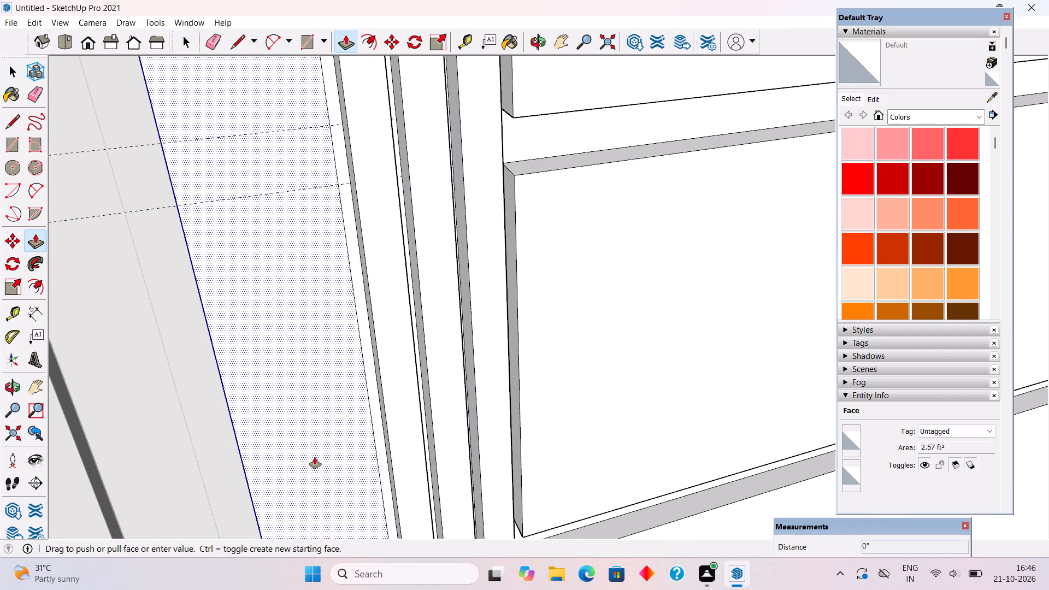
key(space)
scroll(315, 457, down, 17)
scroll(315, 457, down, 8)
click(315, 457)
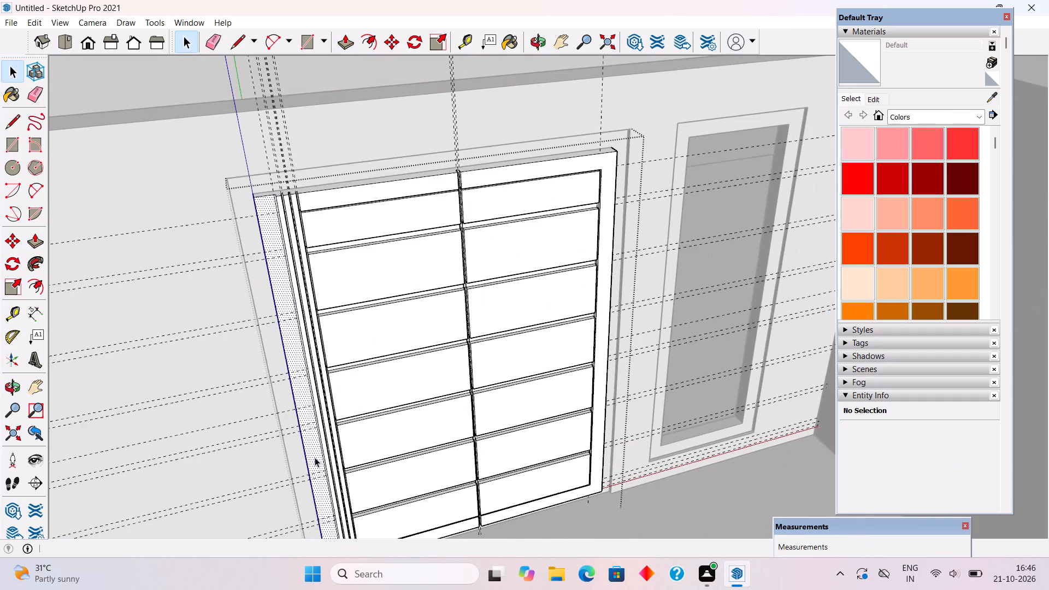
scroll(315, 457, up, 16)
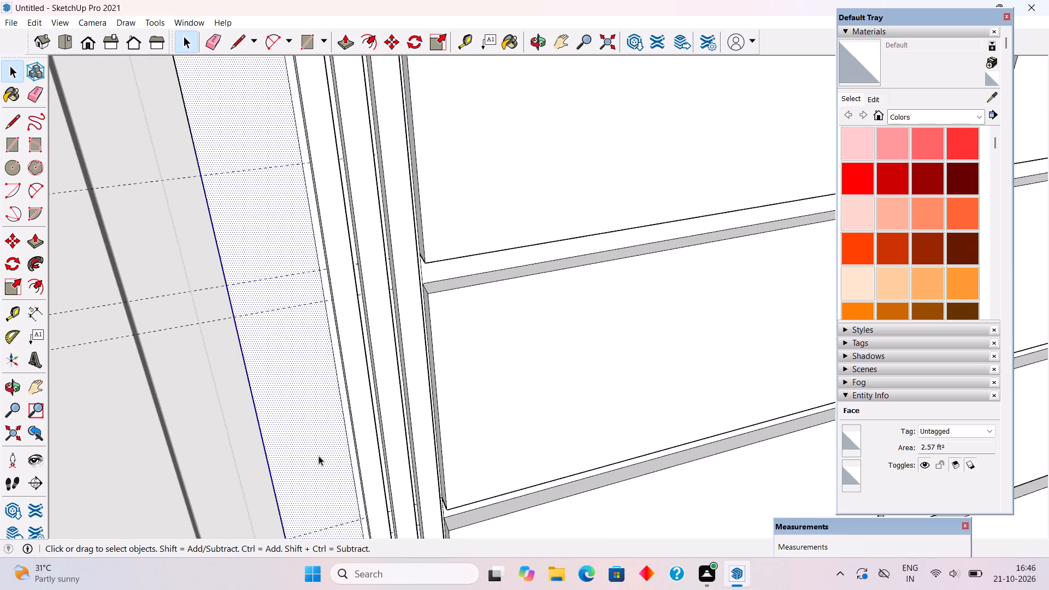
key(p)
click(319, 456)
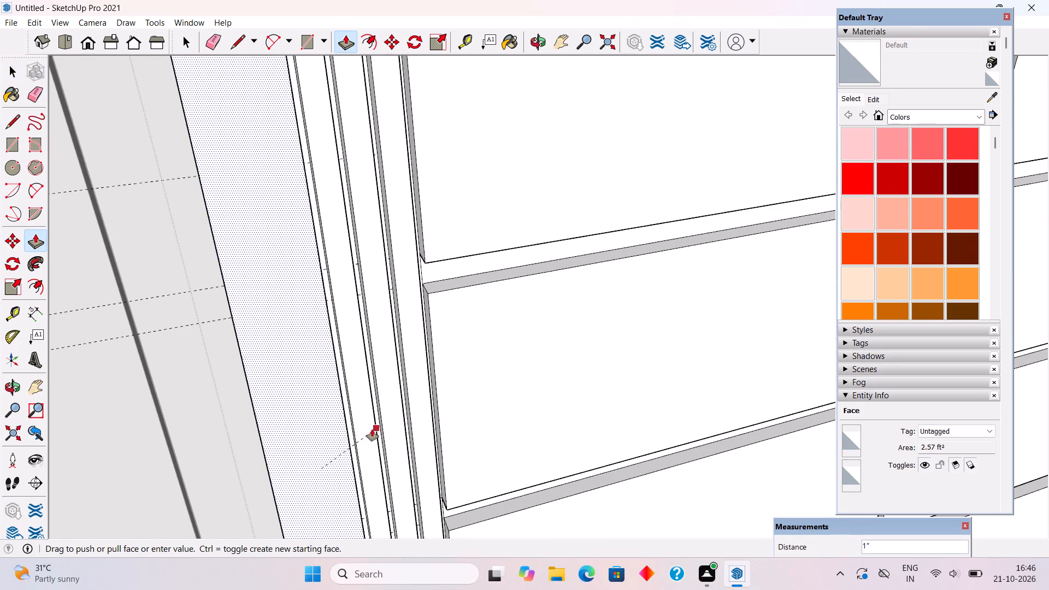
click(372, 429)
key(space)
scroll(335, 439, down, 20)
scroll(335, 439, down, 2)
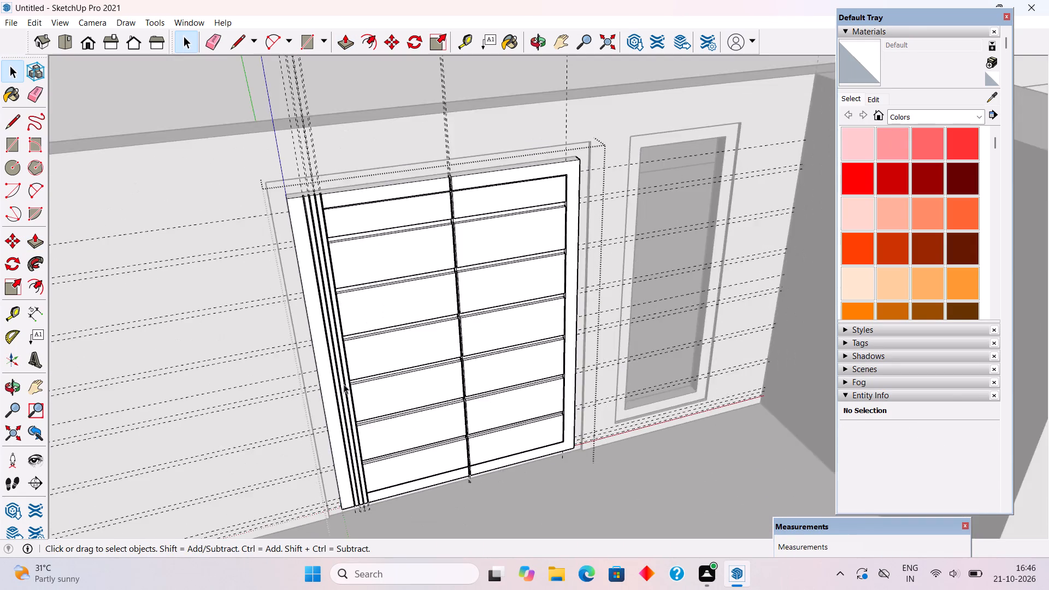
scroll(344, 384, down, 5)
middle_drag(365, 406, 278, 304)
click(231, 102)
Examine the raised strips and grooves beside the left door panel from the front, the bottom edge and close up.
scroll(345, 427, up, 7)
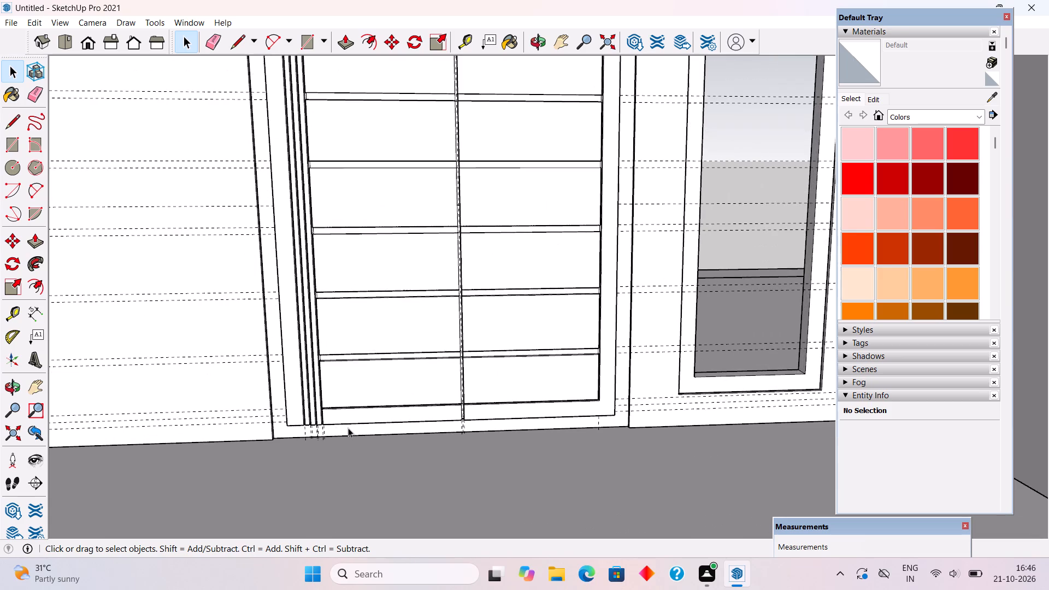
scroll(356, 445, down, 5)
middle_drag(357, 458, 394, 485)
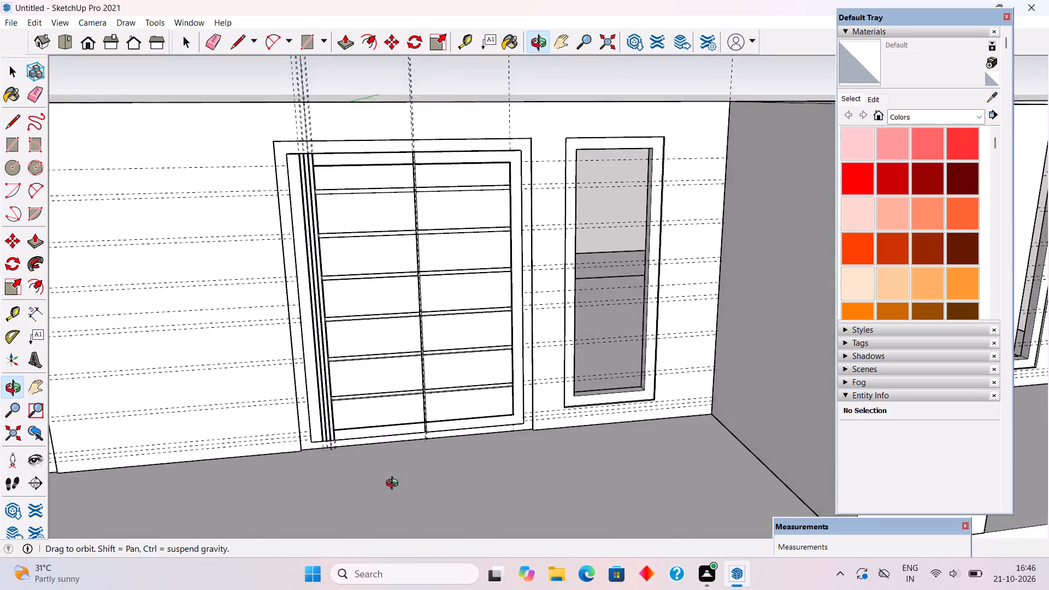
middle_drag(394, 485, 341, 495)
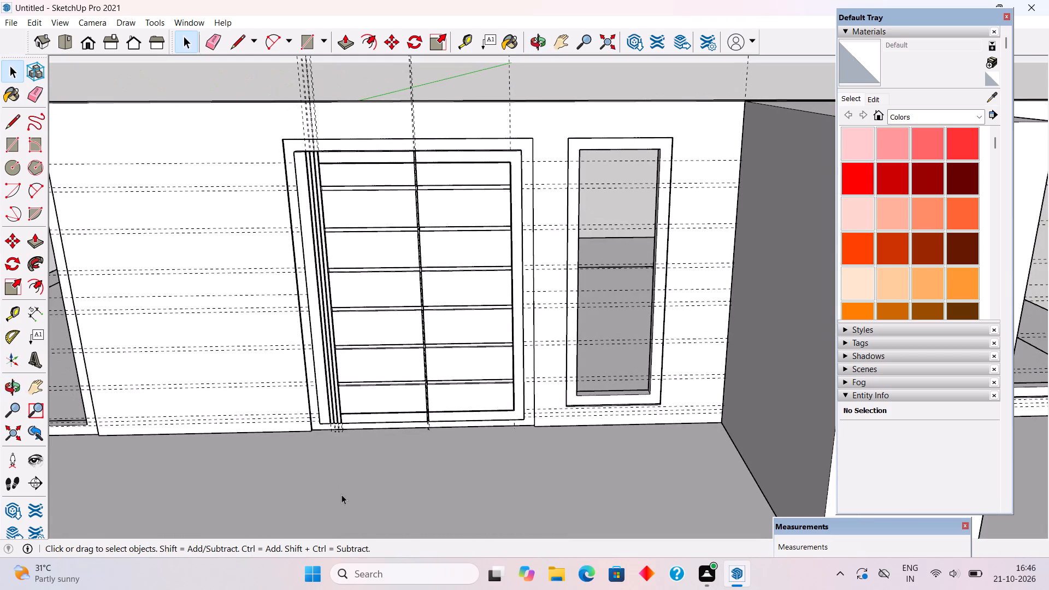
scroll(341, 494, up, 5)
scroll(337, 338, up, 9)
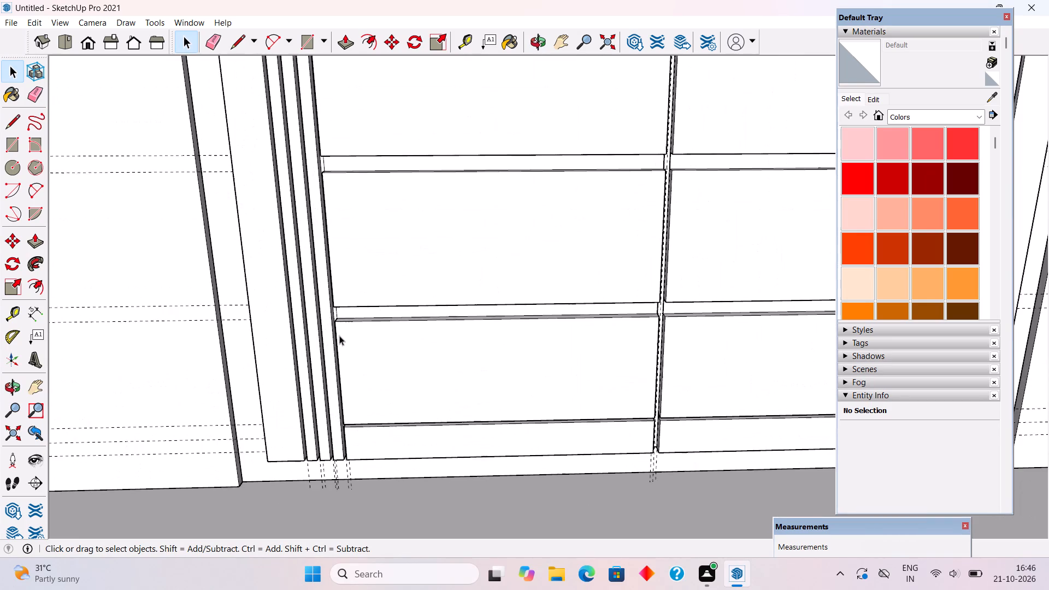
scroll(310, 270, up, 11)
middle_drag(335, 306, 360, 315)
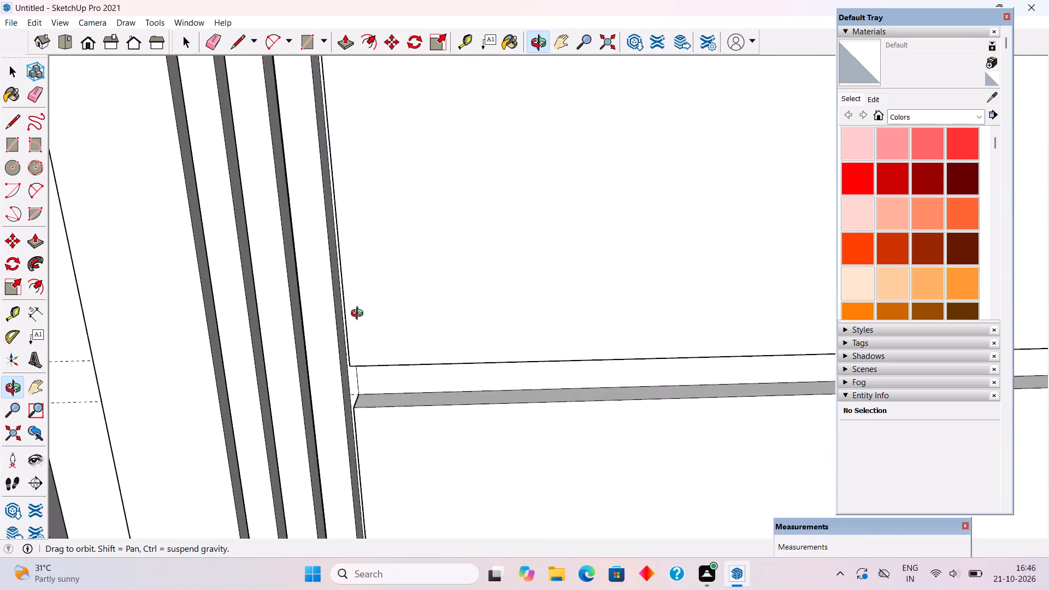
middle_drag(360, 315, 503, 347)
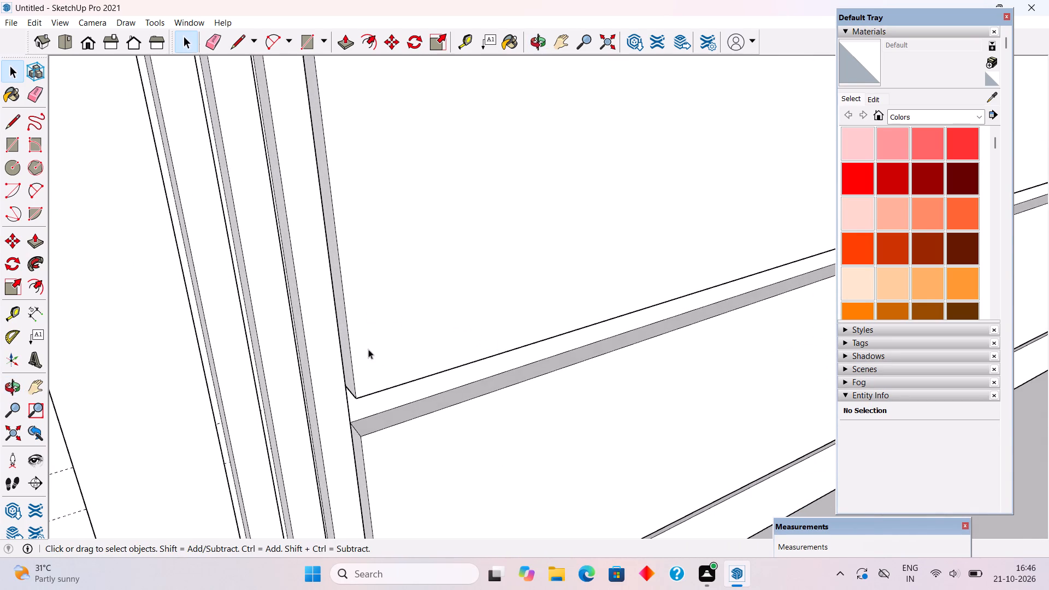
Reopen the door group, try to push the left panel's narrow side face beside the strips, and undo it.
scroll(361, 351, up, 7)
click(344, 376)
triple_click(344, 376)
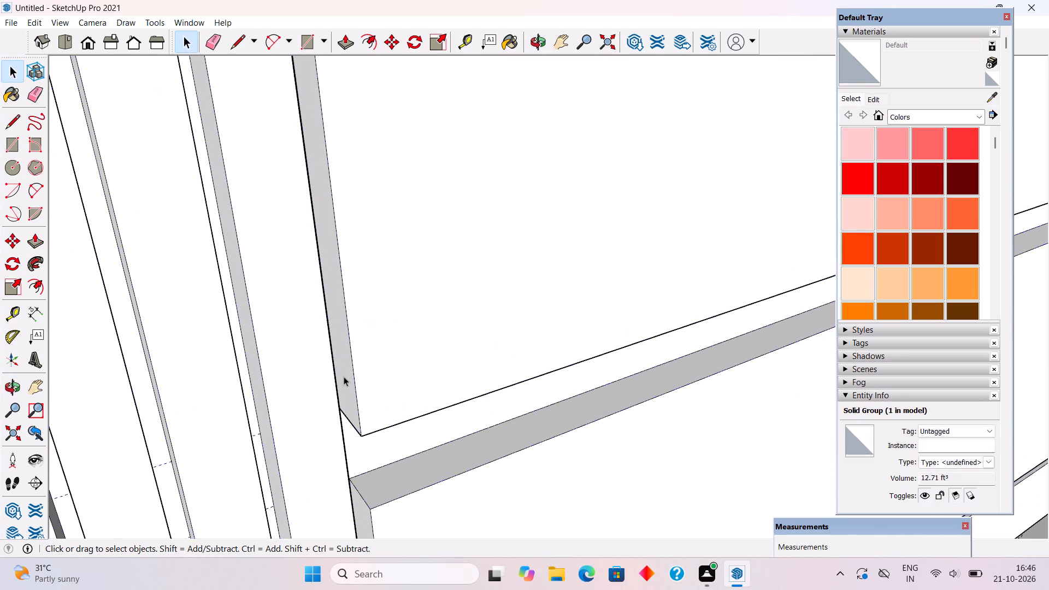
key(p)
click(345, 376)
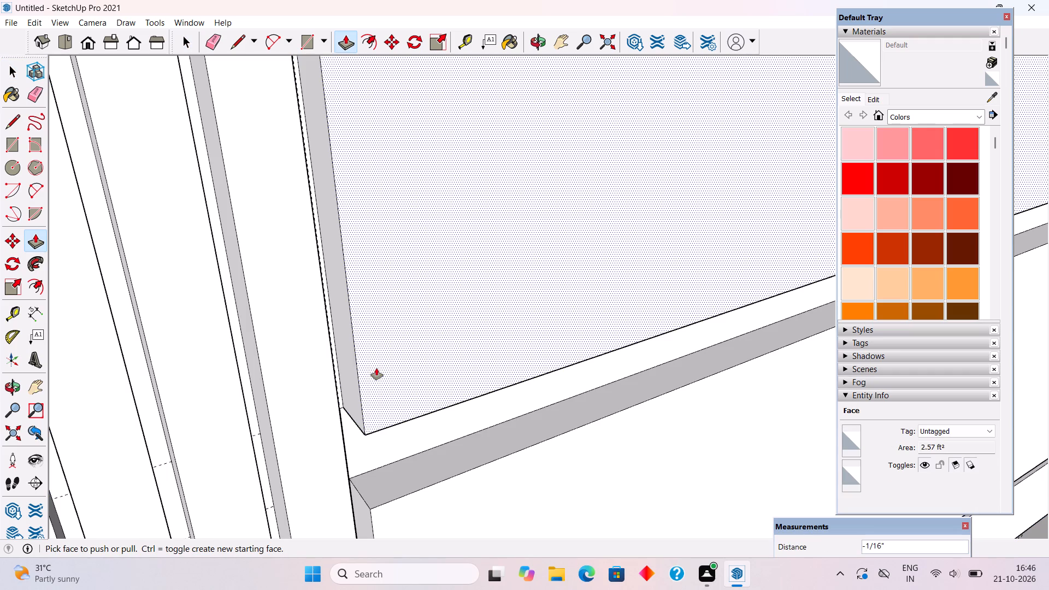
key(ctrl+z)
Push the side face of the strip nearest the left door panel back 0.5", widening the gap to the panel.
middle_drag(324, 390, 110, 373)
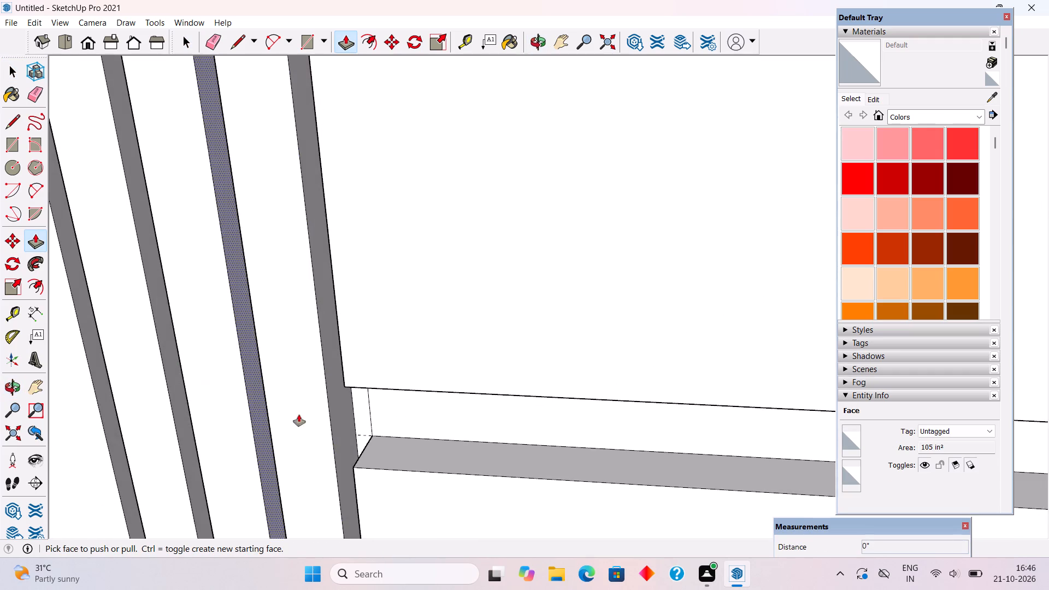
scroll(323, 429, up, 4)
click(347, 427)
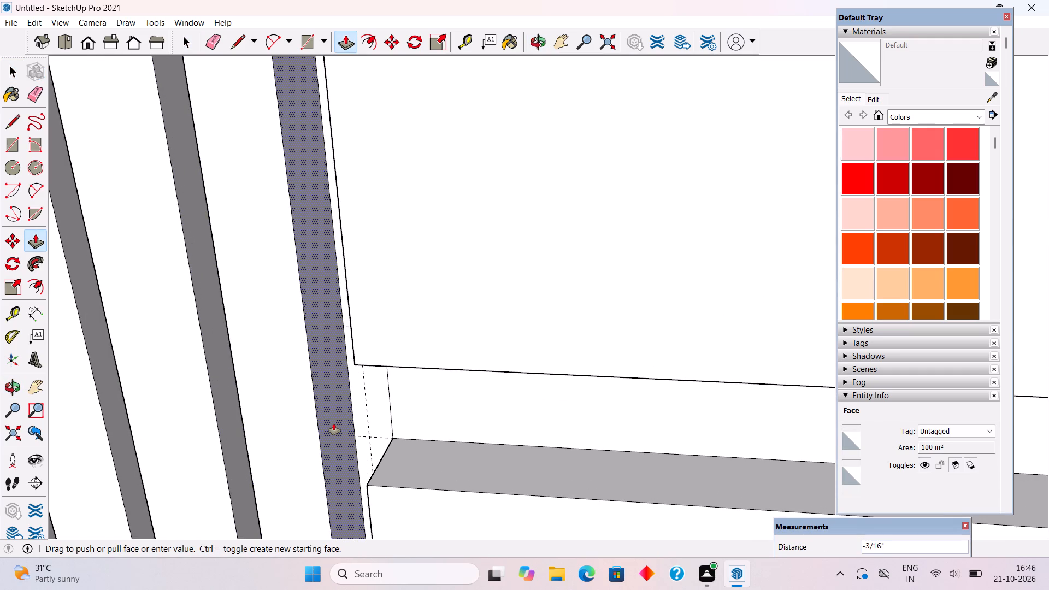
key(1)
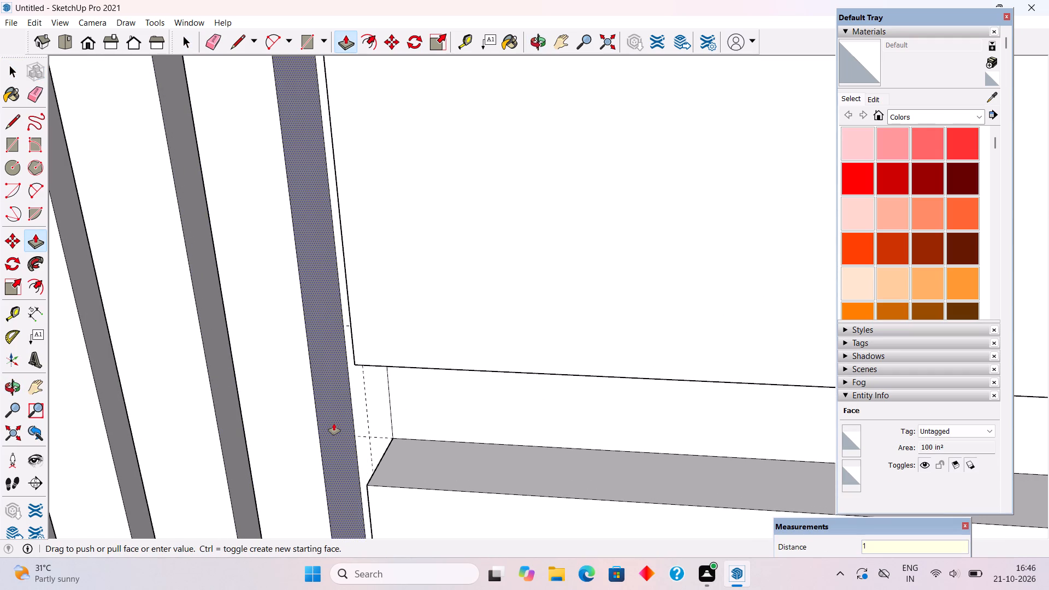
key(BackSpace)
text(.5")
key(Return)
key(space)
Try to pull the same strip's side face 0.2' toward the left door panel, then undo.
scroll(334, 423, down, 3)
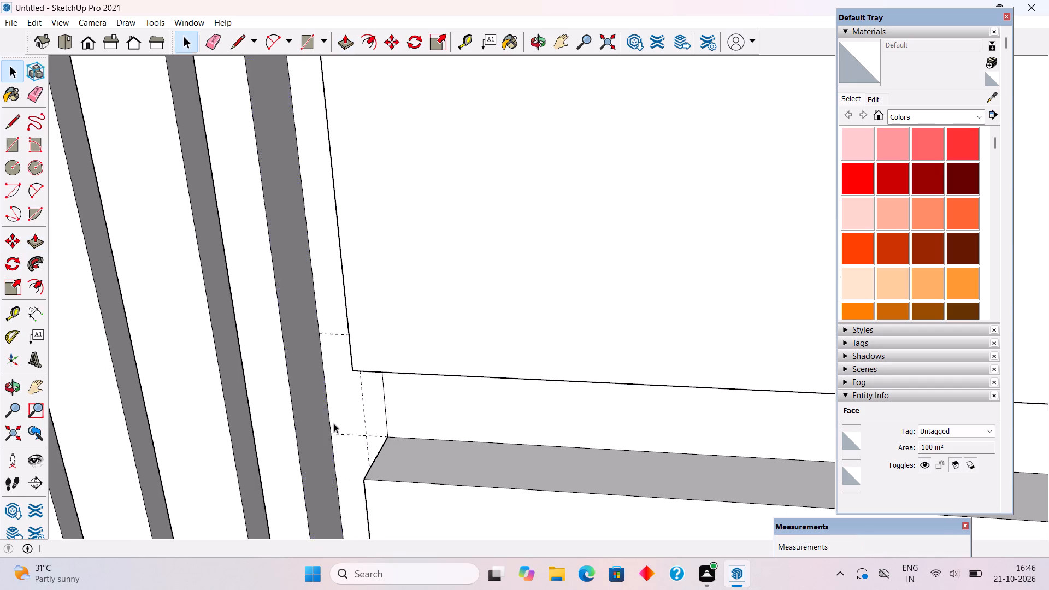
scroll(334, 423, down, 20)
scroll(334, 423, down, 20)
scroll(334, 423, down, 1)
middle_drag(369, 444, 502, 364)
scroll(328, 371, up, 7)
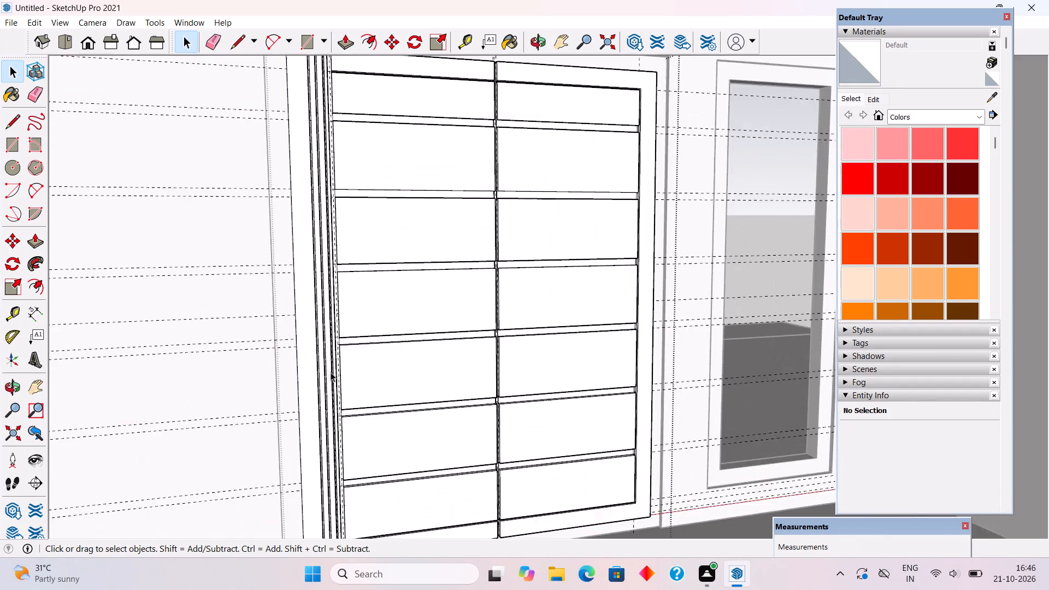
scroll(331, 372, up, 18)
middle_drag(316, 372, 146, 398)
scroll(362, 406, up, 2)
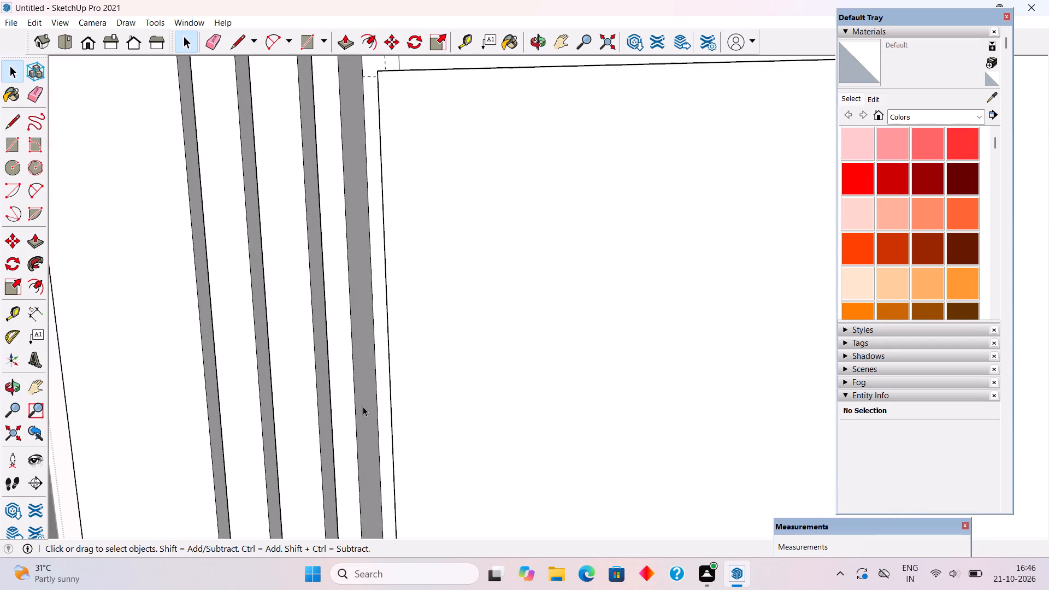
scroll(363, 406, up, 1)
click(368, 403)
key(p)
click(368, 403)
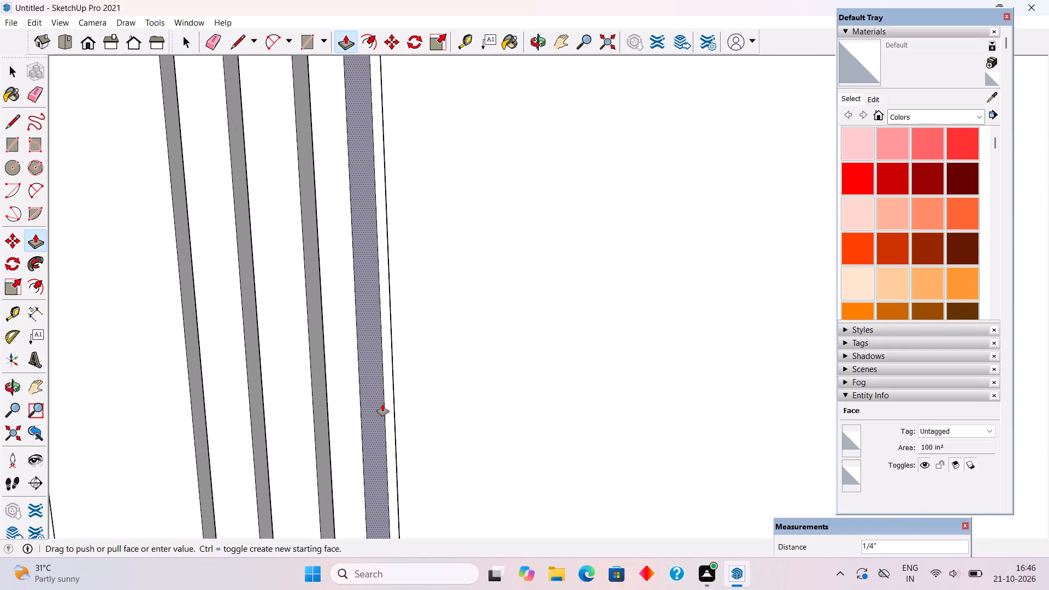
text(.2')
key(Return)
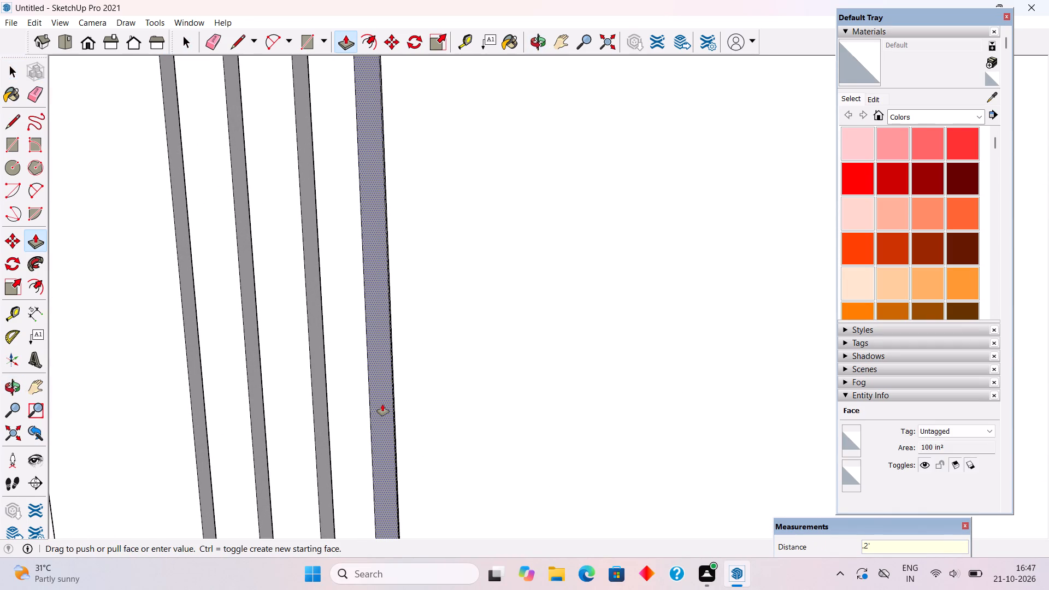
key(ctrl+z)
Pull the side face of the strip nearest the left door panel 0.2" toward the panel.
scroll(385, 410, up, 3)
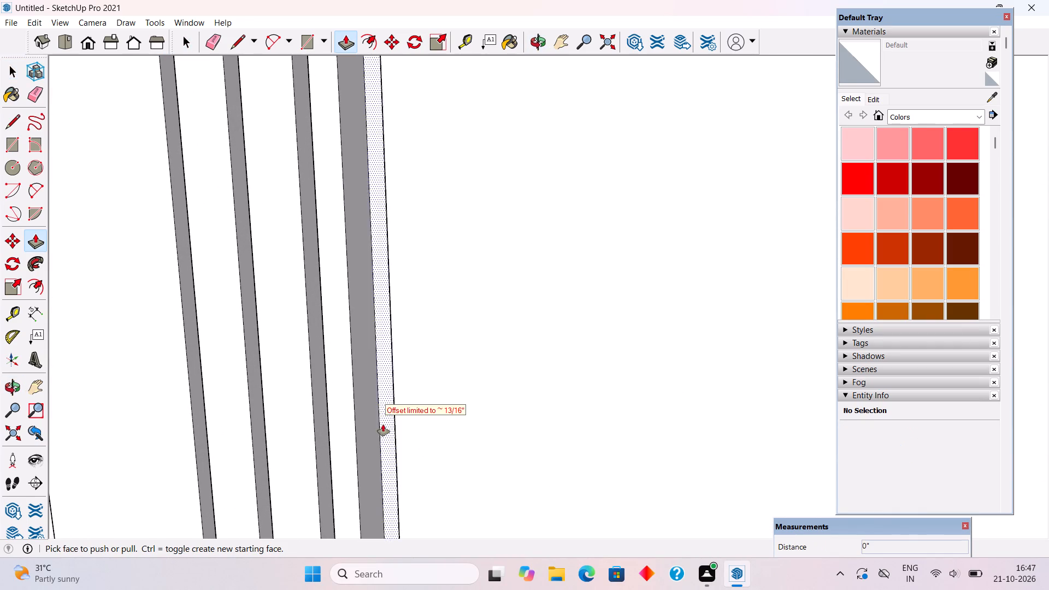
click(368, 441)
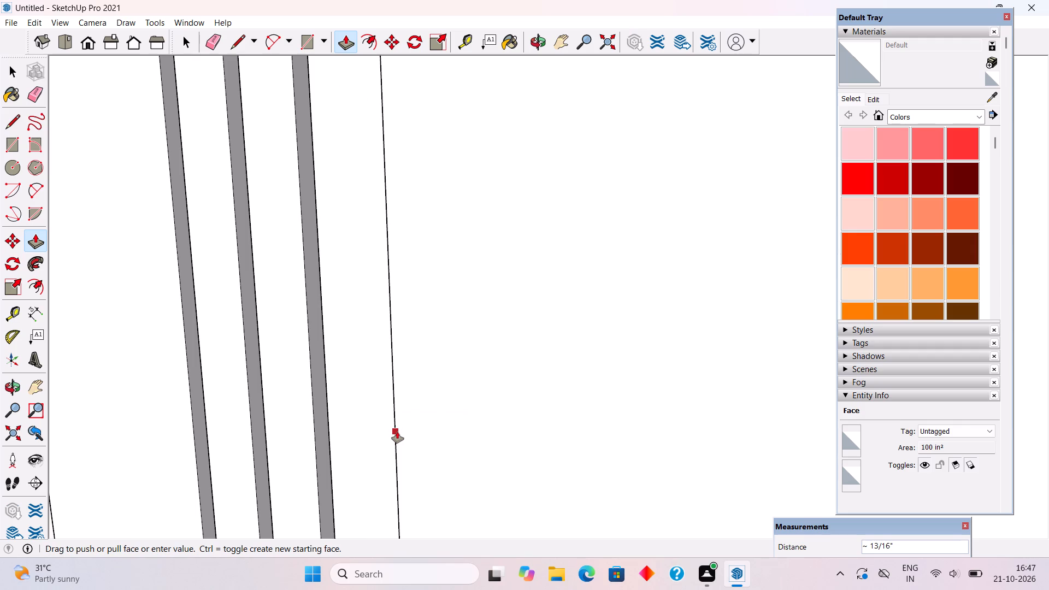
text(.2")
key(Return)
key(space)
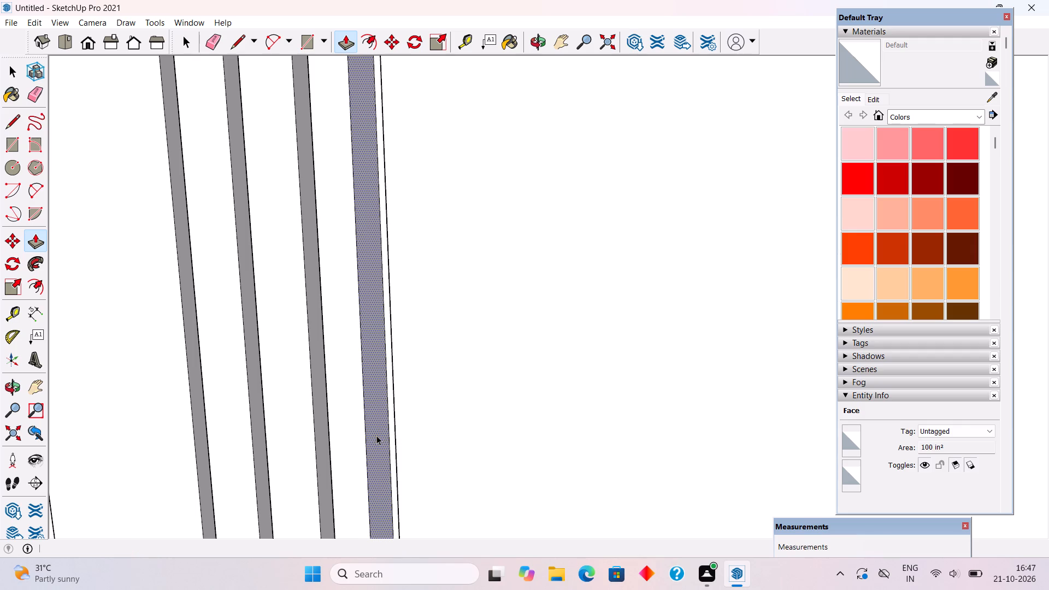
Delete all the construction guides around the door.
scroll(379, 401, down, 19)
scroll(398, 442, up, 1)
scroll(398, 442, down, 2)
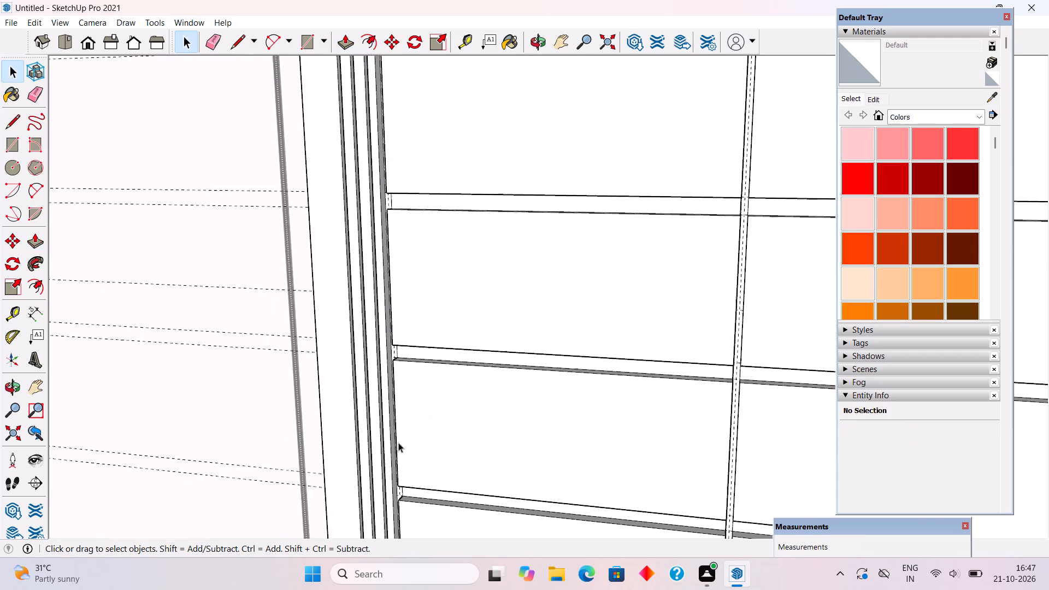
scroll(398, 442, down, 15)
middle_drag(425, 387, 557, 359)
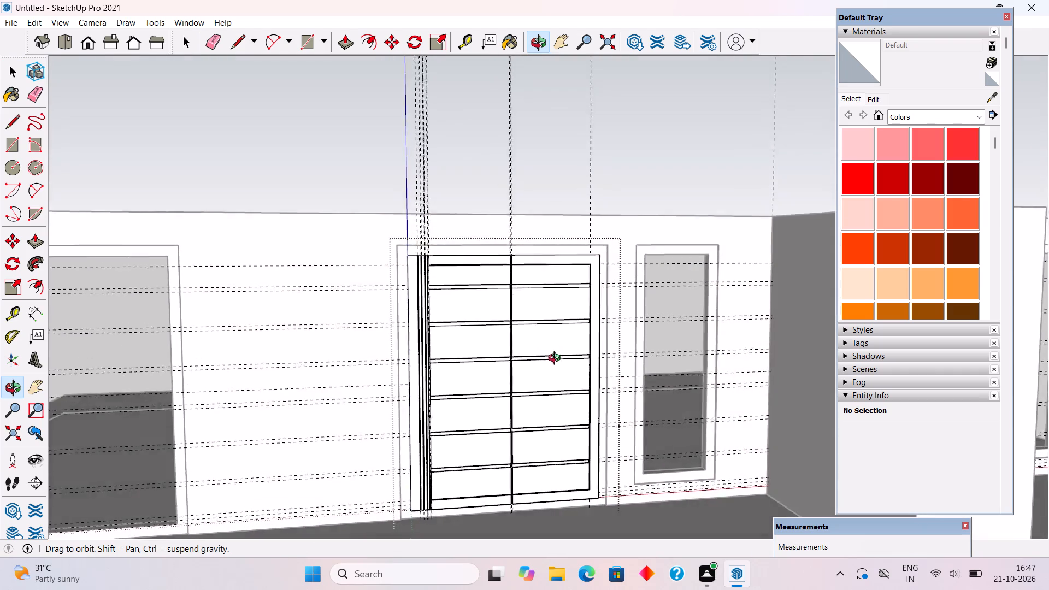
middle_drag(557, 359, 557, 376)
click(34, 21)
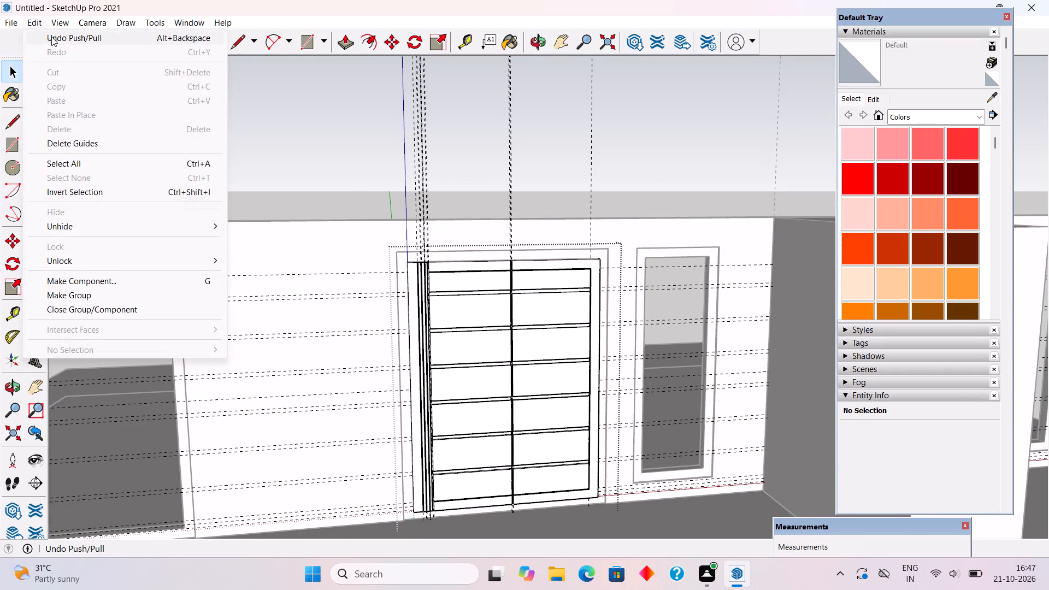
click(99, 144)
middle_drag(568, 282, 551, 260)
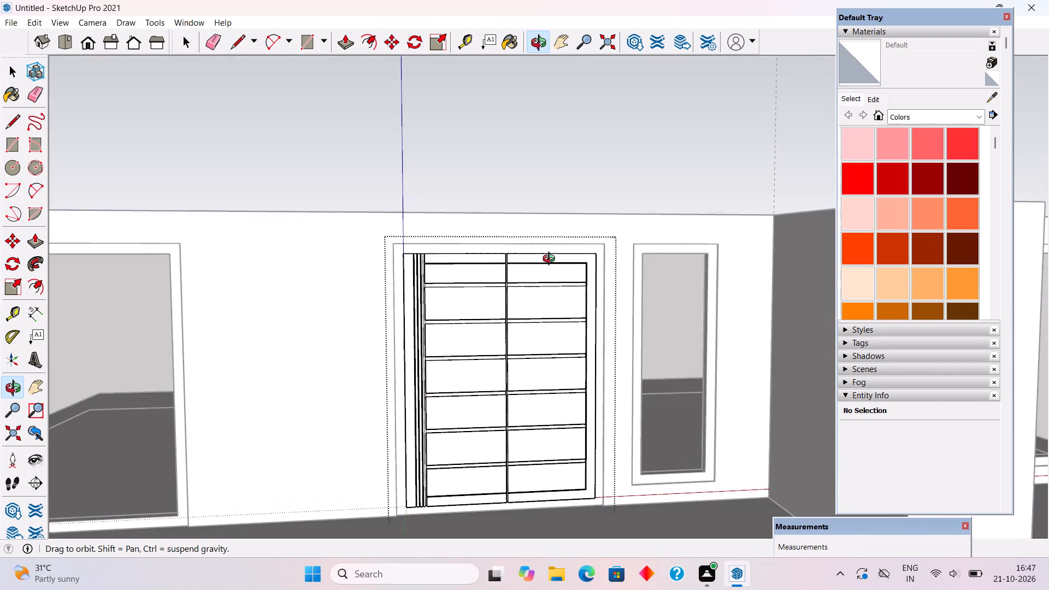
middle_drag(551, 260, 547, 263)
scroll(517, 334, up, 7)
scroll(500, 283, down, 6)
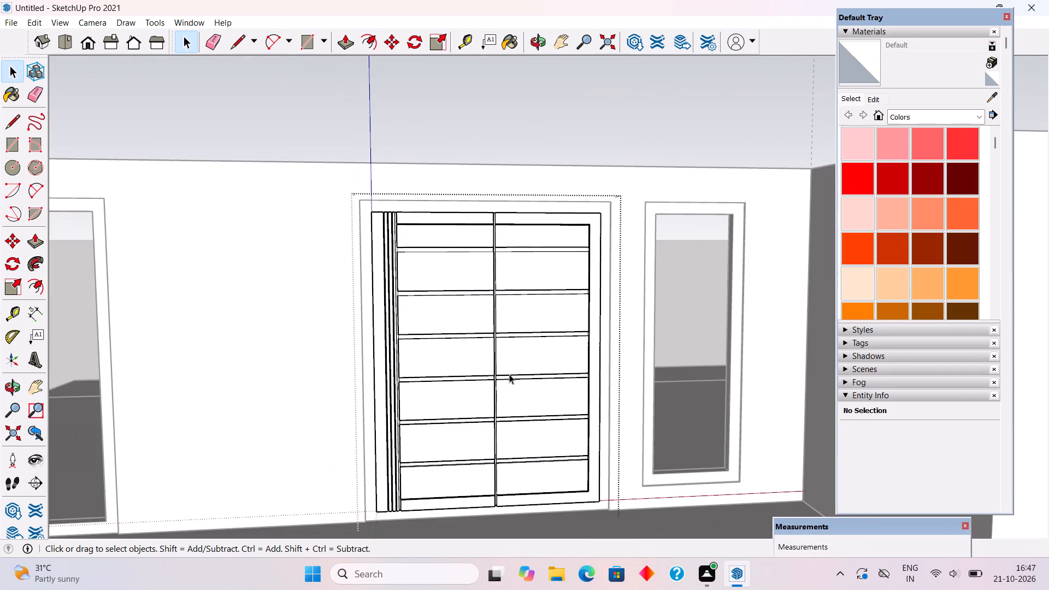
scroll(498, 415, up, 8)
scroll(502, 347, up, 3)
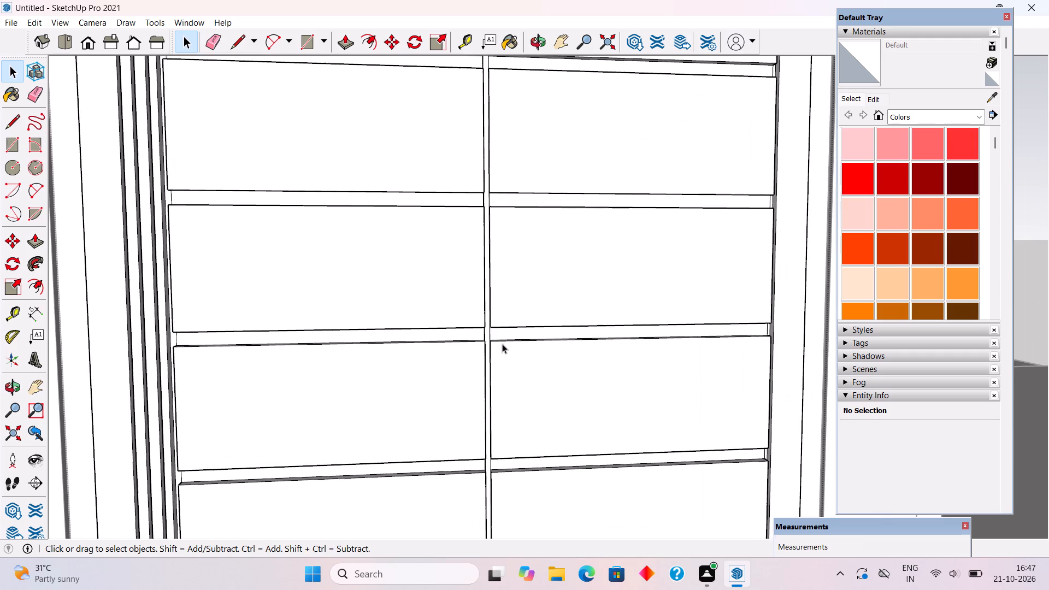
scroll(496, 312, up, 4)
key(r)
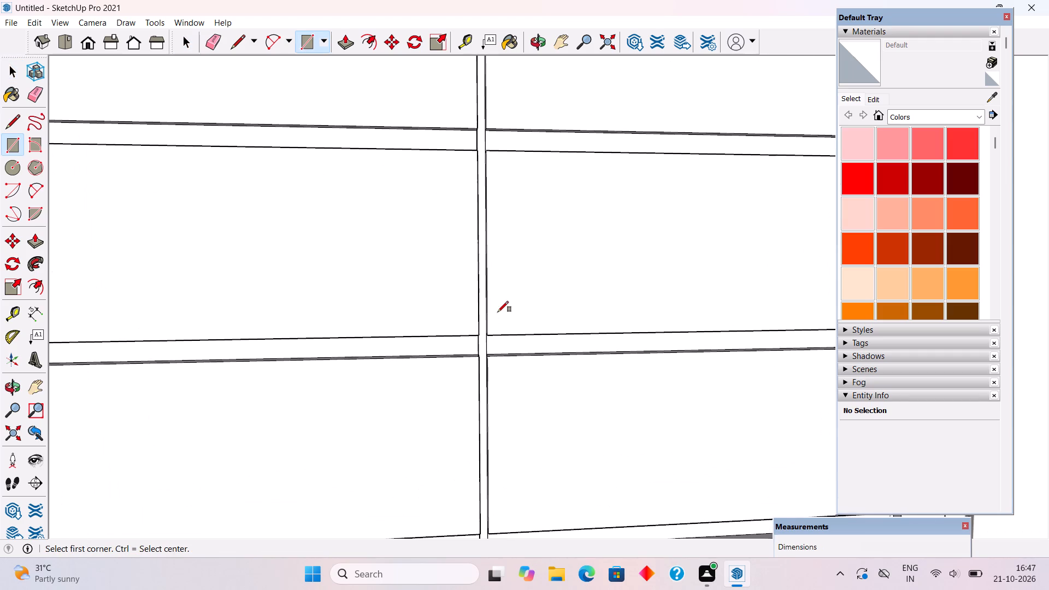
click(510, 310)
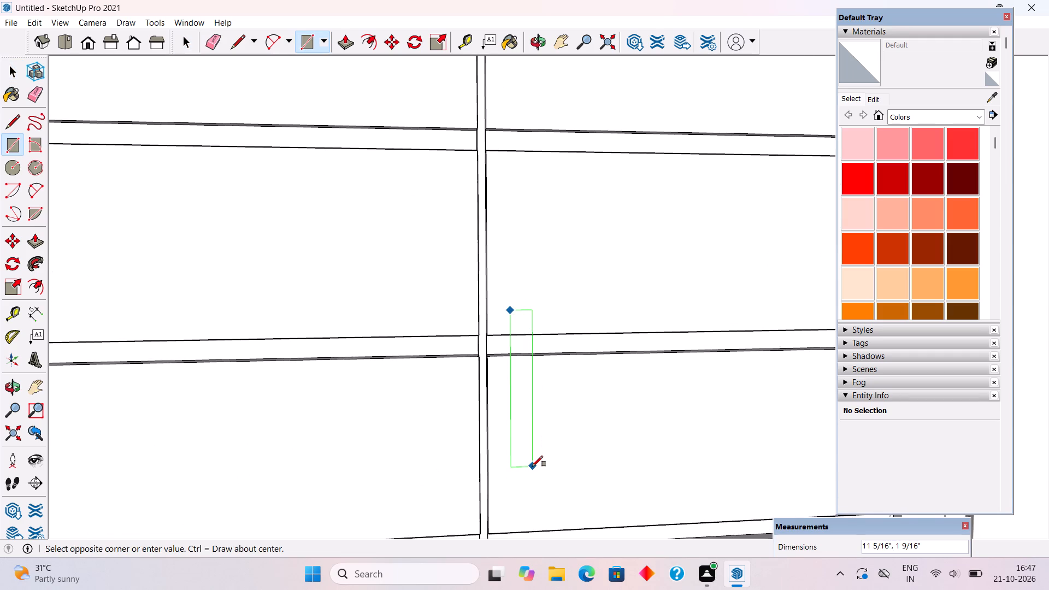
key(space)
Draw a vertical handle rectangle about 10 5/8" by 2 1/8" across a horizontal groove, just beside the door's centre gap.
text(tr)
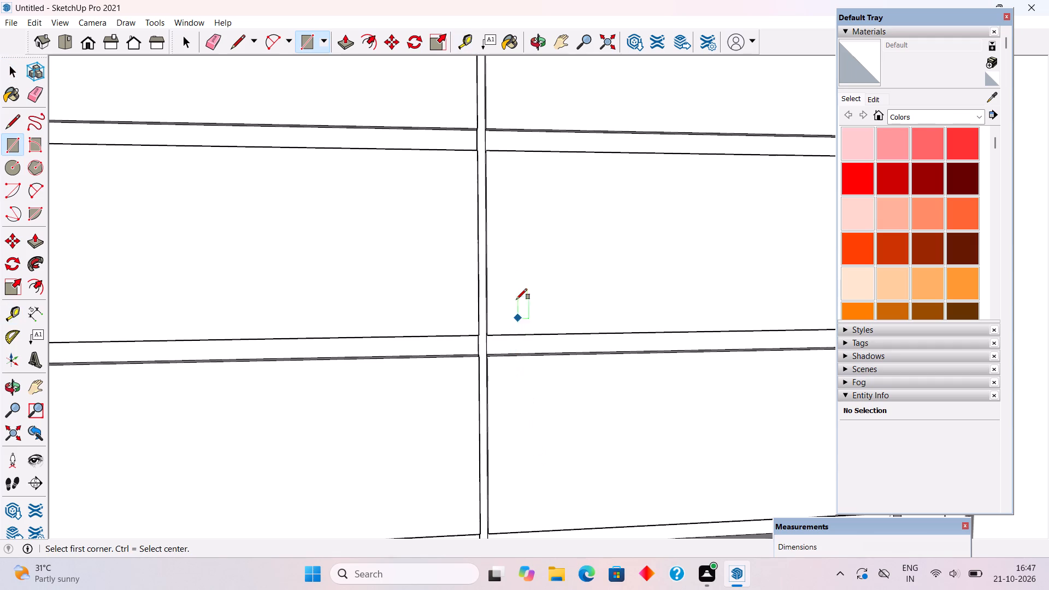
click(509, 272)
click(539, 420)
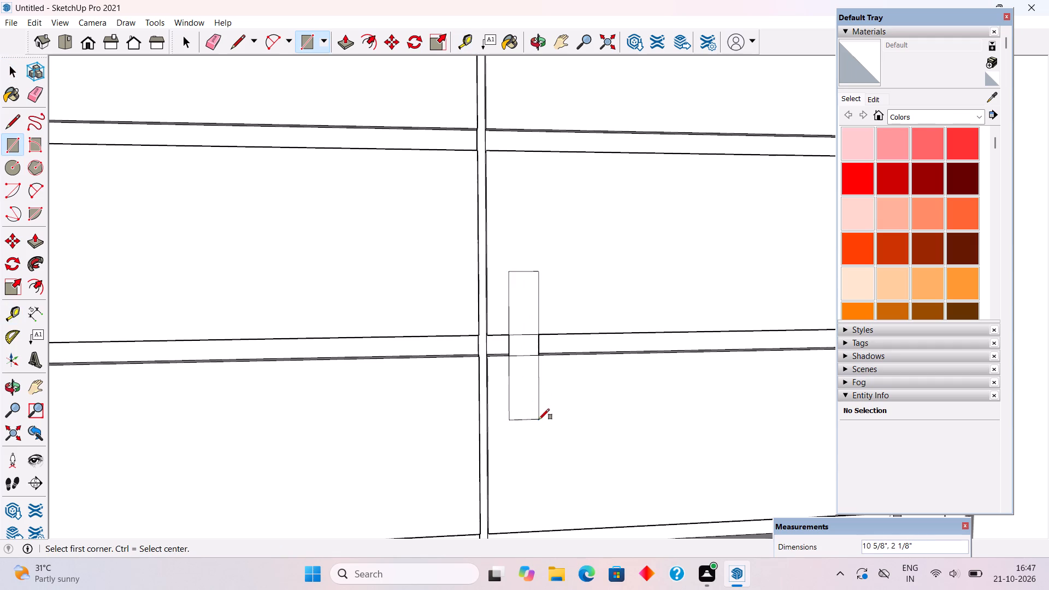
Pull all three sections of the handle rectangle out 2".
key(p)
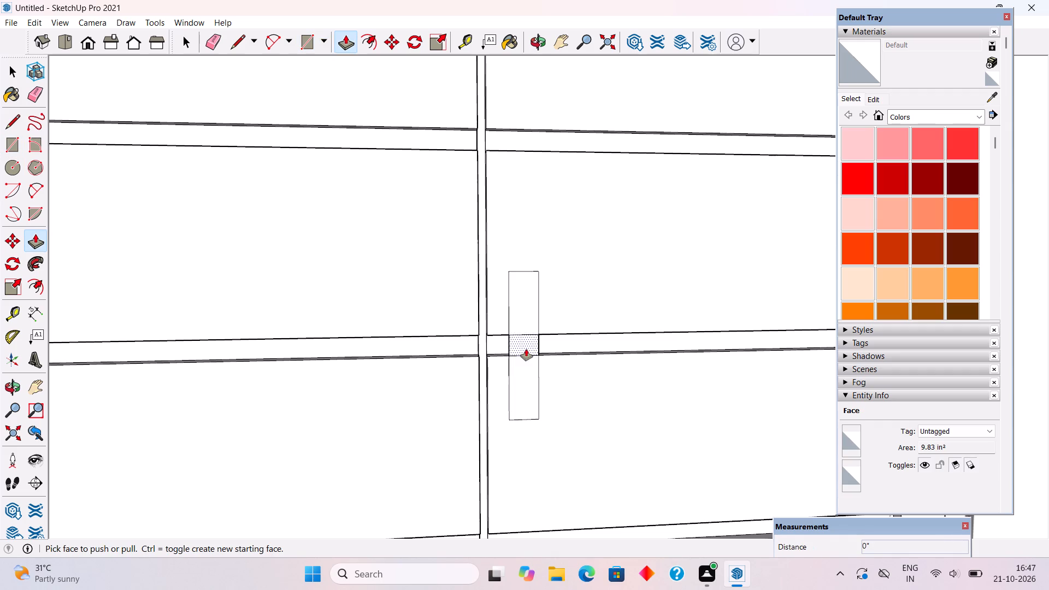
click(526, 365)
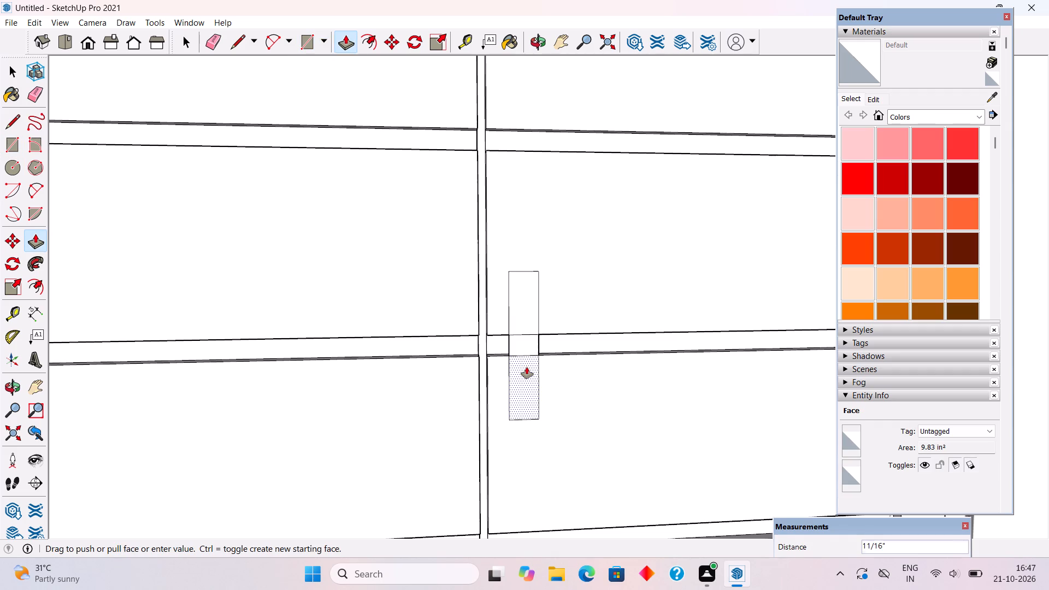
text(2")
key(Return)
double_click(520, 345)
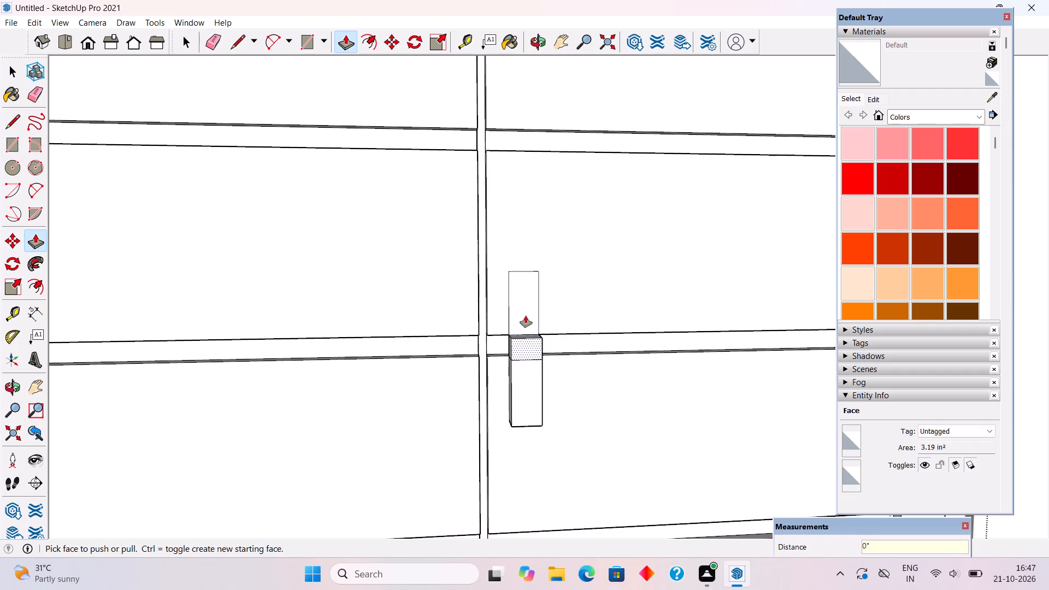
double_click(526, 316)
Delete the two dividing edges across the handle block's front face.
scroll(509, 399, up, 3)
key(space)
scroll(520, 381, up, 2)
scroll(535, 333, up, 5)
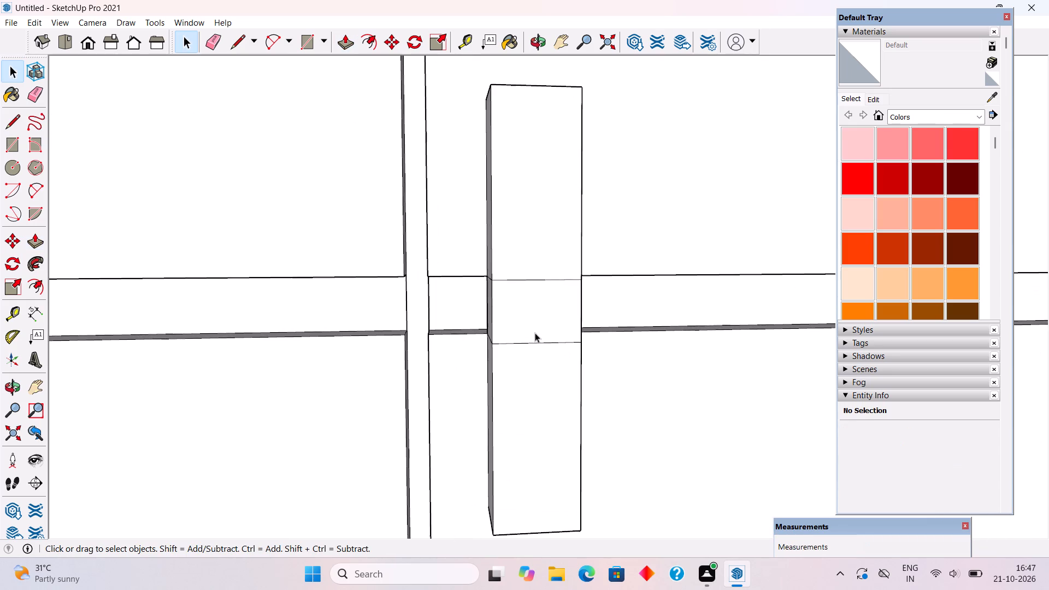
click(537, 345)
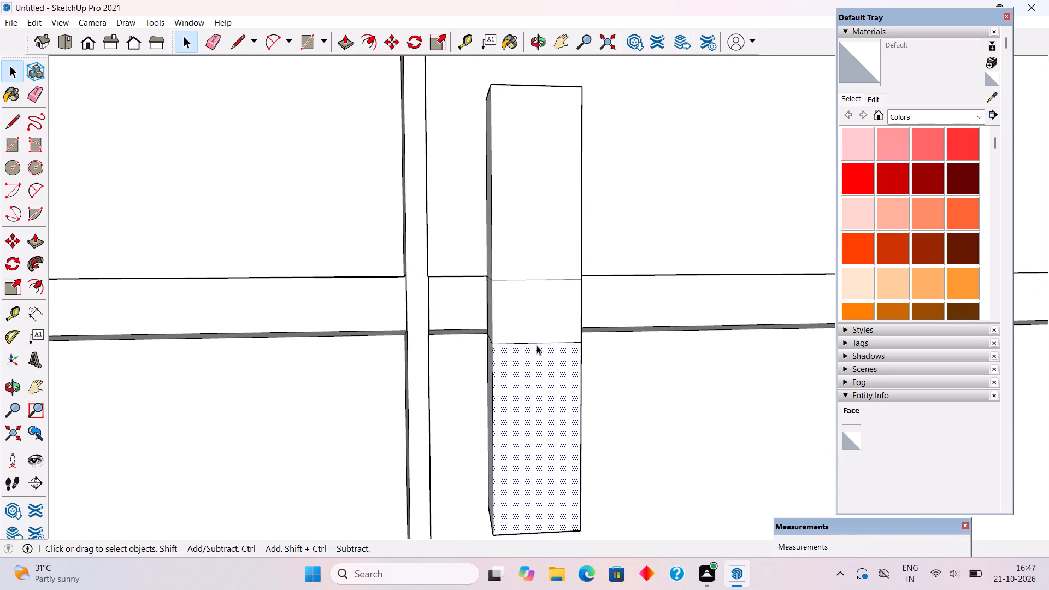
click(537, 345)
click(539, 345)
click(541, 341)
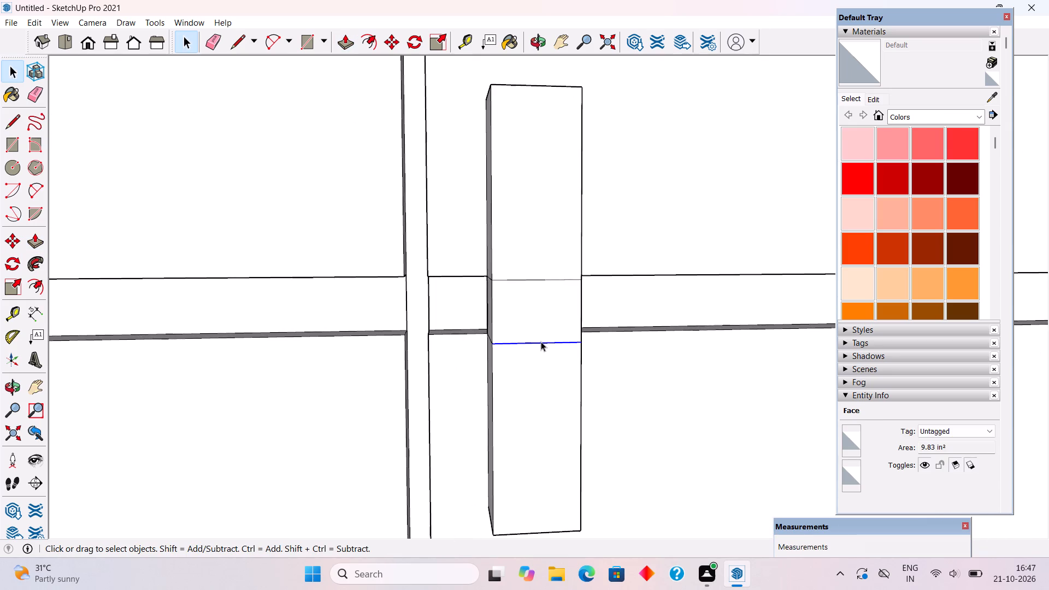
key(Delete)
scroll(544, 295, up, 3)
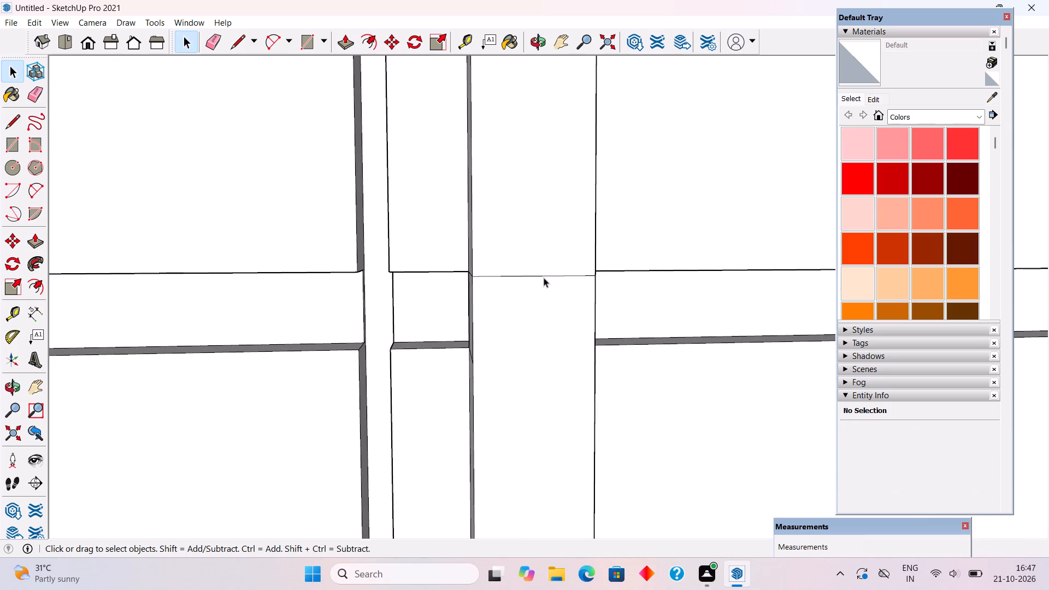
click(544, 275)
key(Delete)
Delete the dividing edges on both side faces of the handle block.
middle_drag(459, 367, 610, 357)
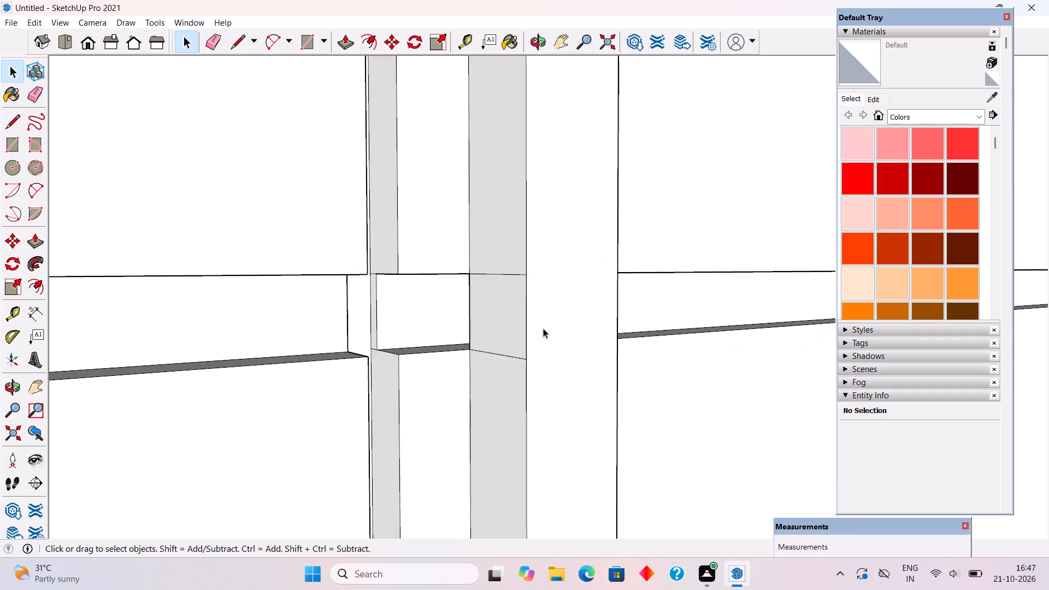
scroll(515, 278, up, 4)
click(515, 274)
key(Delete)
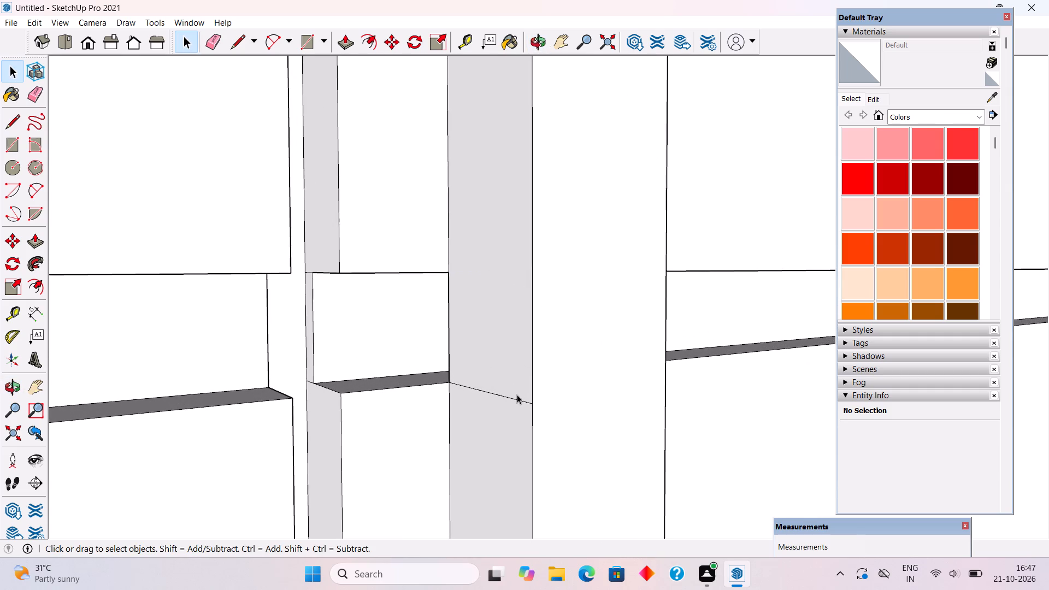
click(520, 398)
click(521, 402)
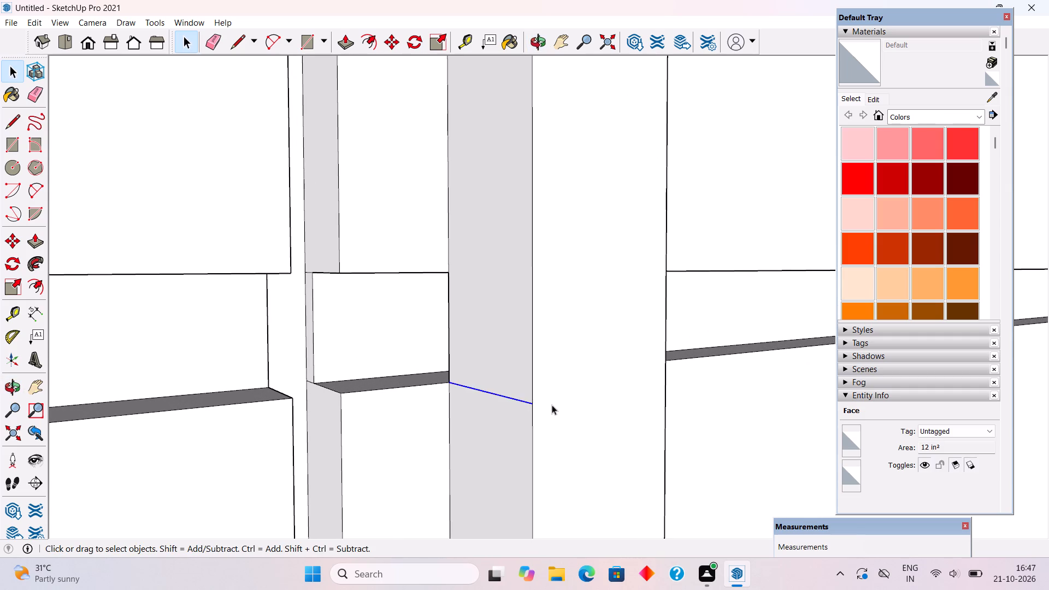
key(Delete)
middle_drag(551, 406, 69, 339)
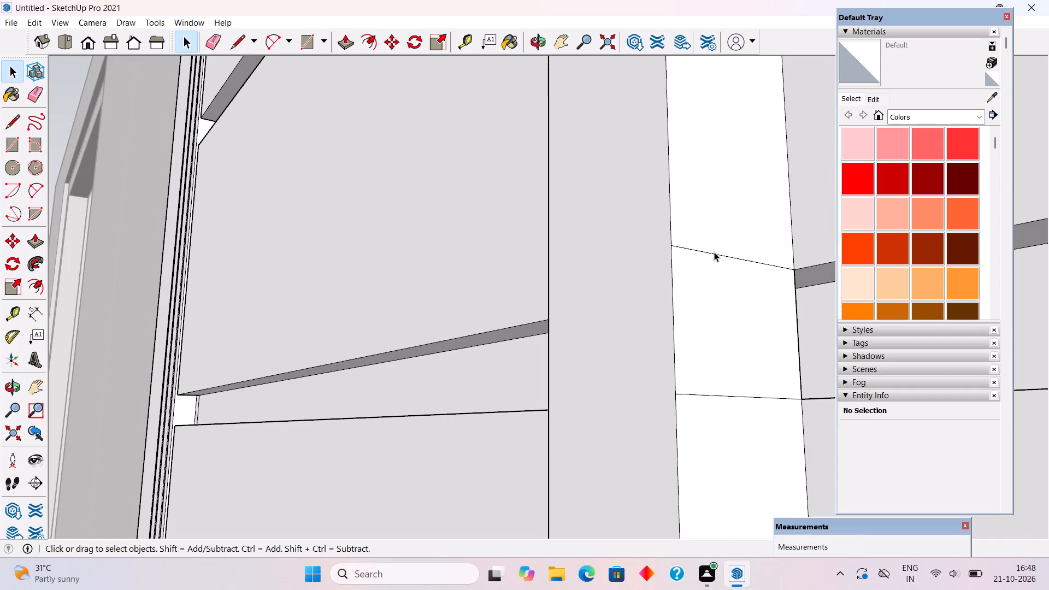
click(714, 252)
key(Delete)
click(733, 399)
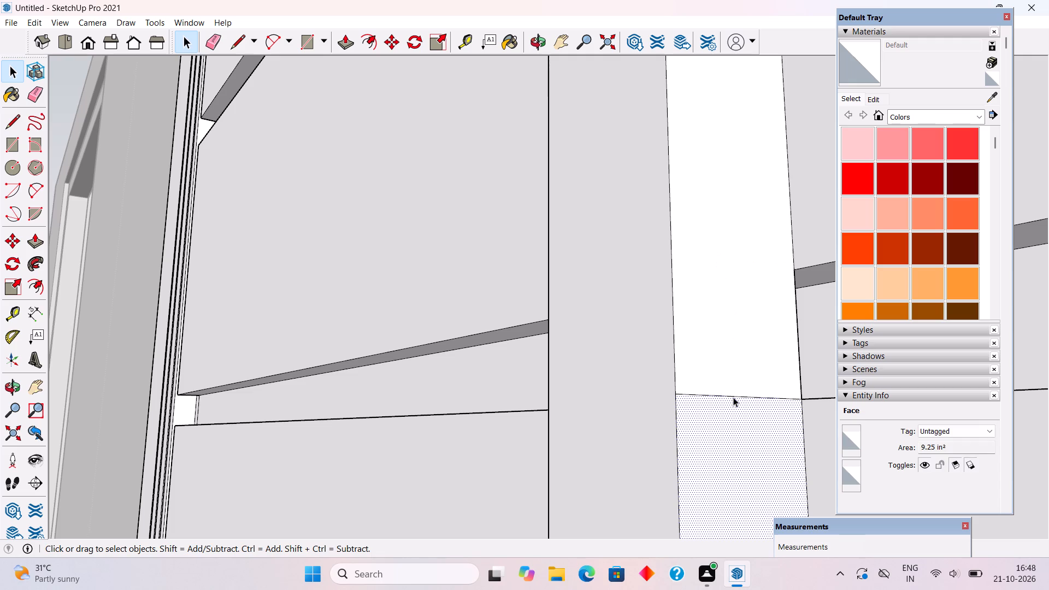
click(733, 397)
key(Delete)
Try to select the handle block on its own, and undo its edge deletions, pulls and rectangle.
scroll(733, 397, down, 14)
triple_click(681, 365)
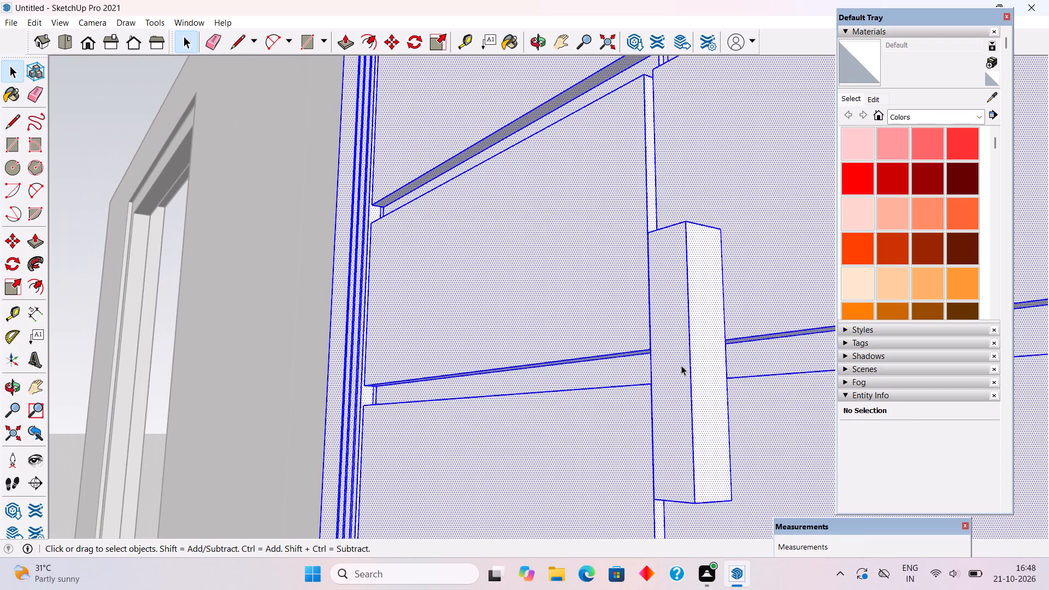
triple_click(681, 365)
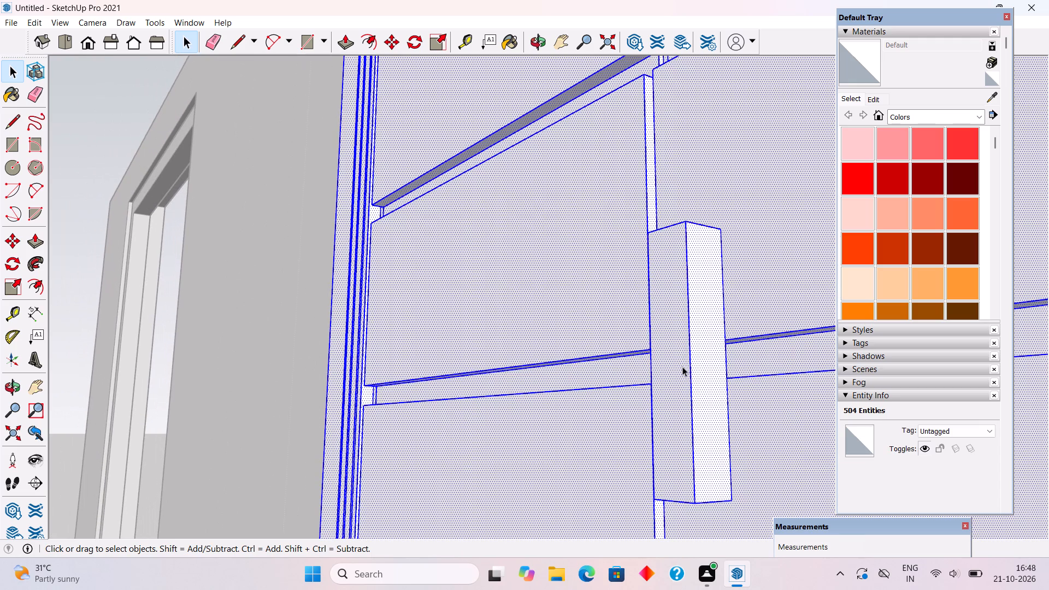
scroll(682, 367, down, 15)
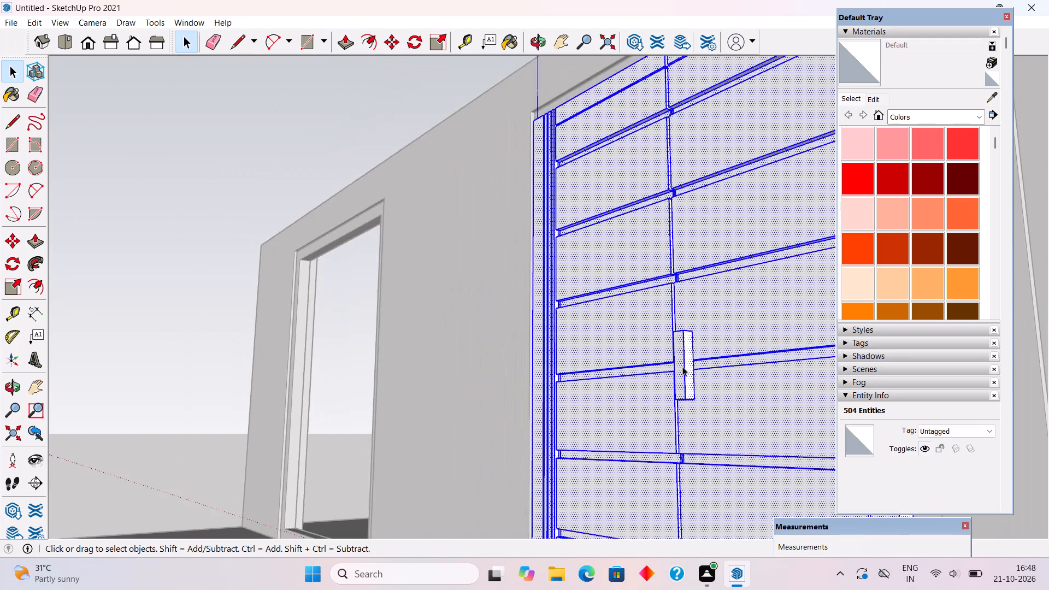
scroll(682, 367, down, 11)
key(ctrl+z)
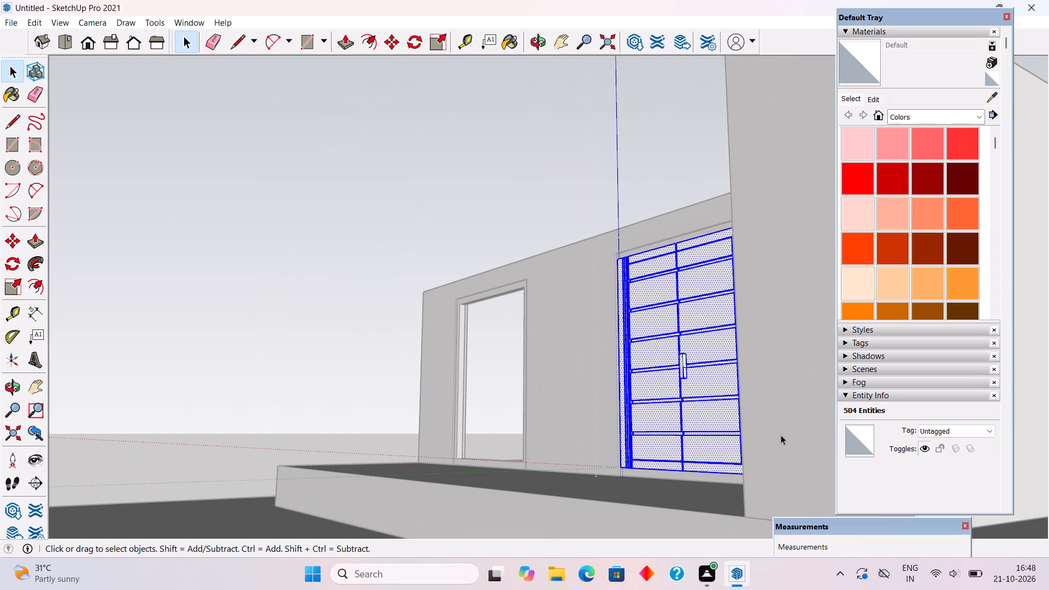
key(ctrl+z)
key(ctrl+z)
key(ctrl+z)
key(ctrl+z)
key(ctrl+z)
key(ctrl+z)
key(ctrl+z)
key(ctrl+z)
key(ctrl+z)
Exit editing of the door group and leave nothing selected.
middle_drag(578, 409, 793, 440)
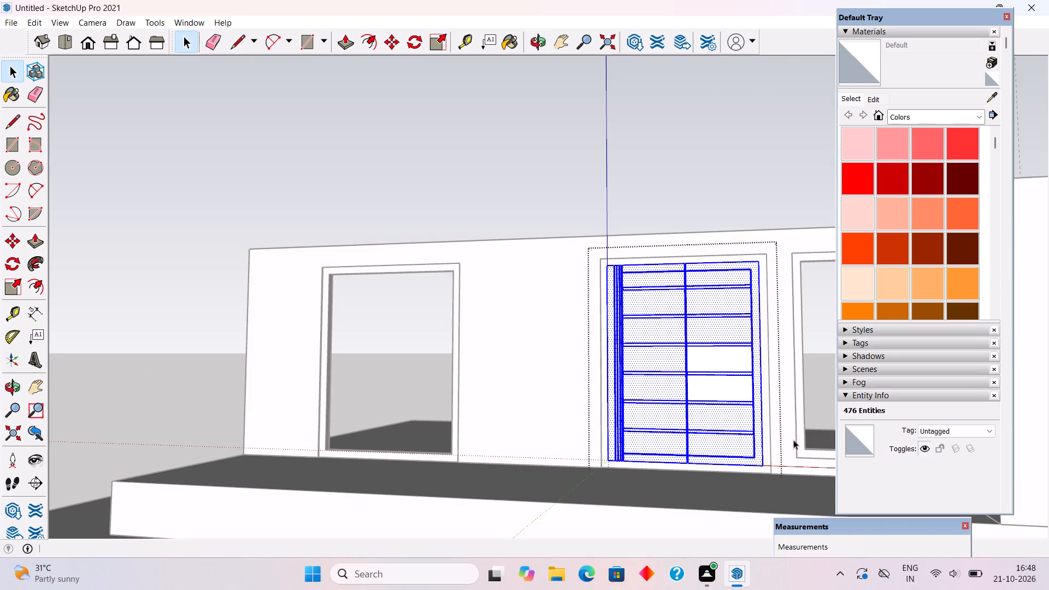
key(space)
click(682, 143)
scroll(711, 354, up, 4)
scroll(685, 393, up, 1)
click(688, 393)
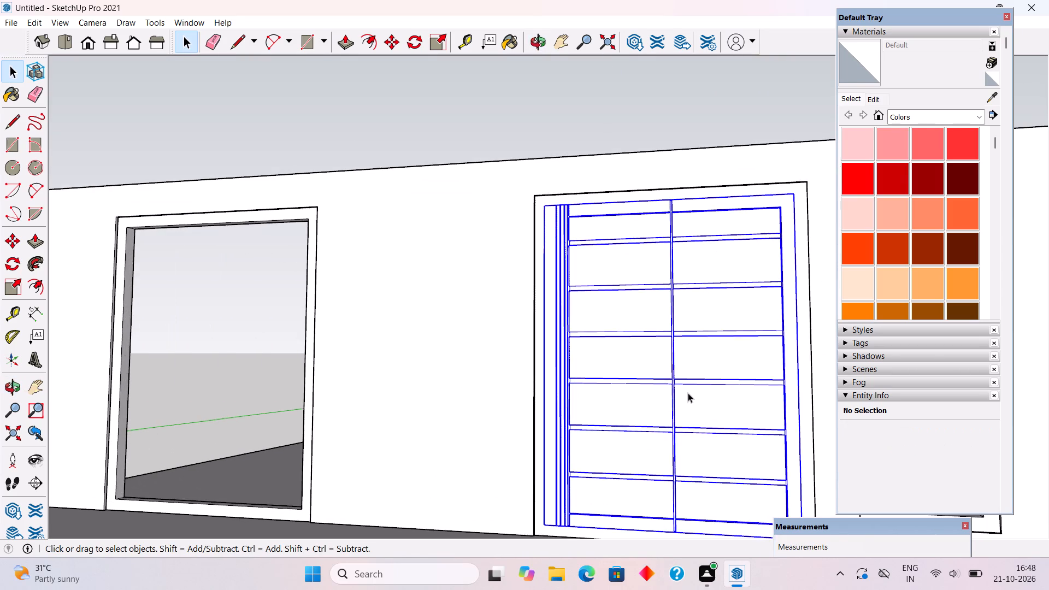
triple_click(688, 393)
click(579, 108)
Draw a vertical handle rectangle about 2 11/16" by 9 9/16" over the door, just beside its centre gap and across a horizontal groove.
scroll(579, 108, down, 6)
middle_drag(659, 275, 773, 398)
scroll(573, 249, up, 14)
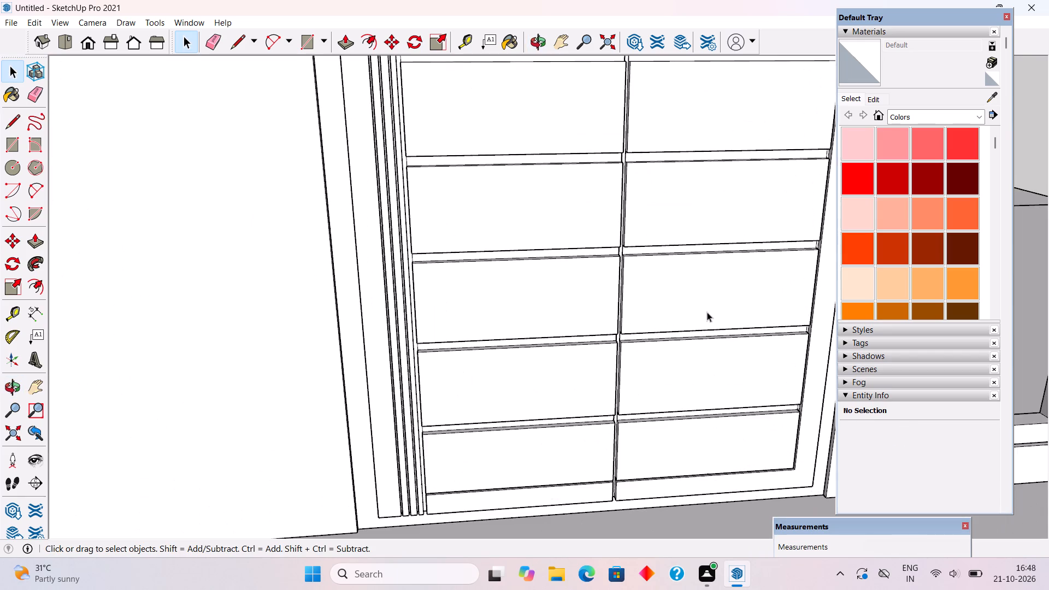
middle_drag(693, 302, 666, 253)
scroll(651, 232, up, 6)
key(r)
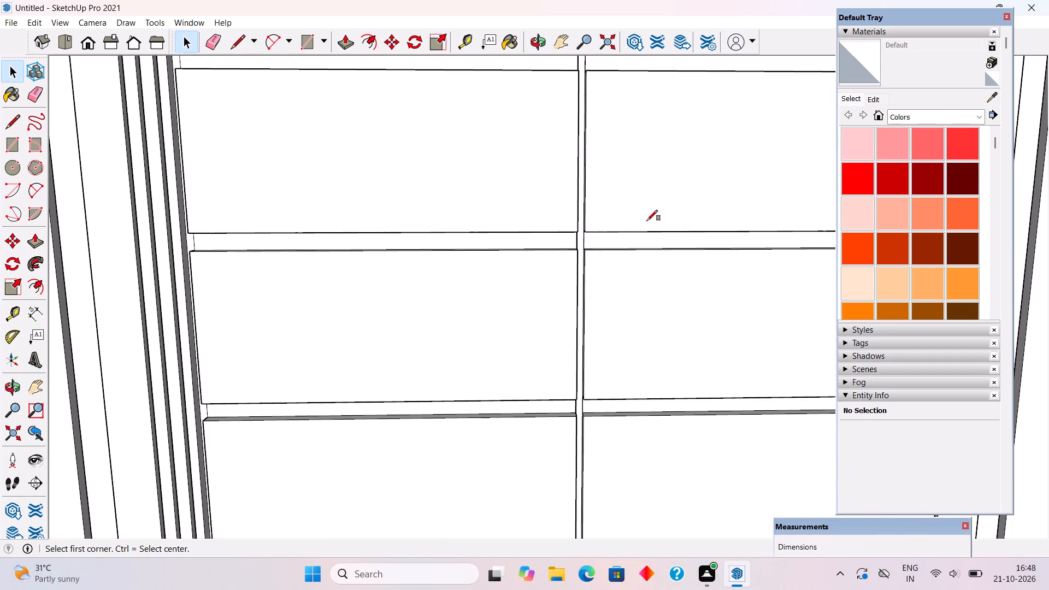
click(604, 181)
click(634, 297)
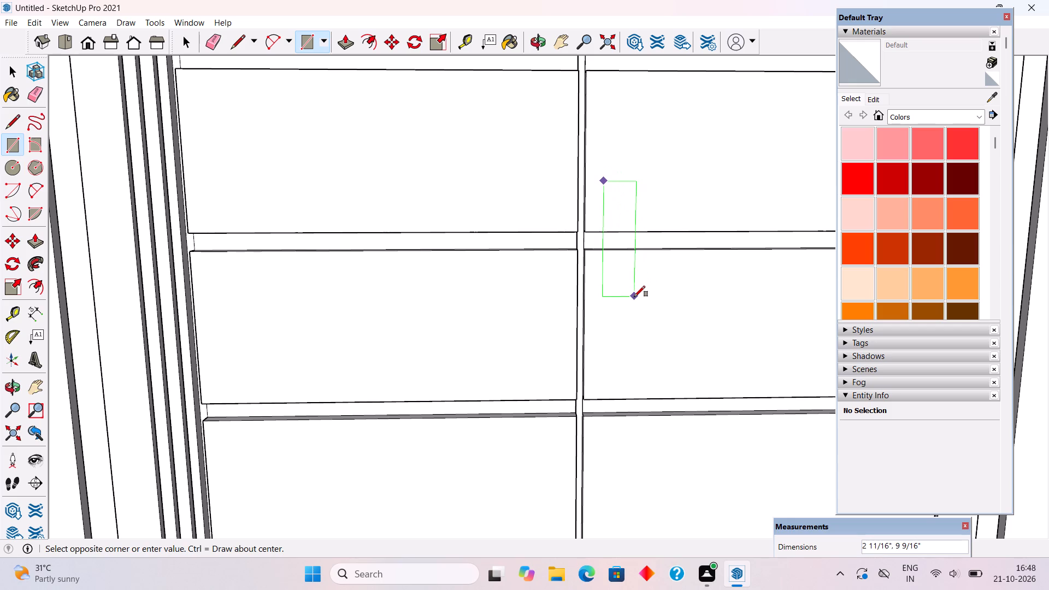
Pull the handle rectangle out in two passes of 1" each.
key(p)
click(627, 286)
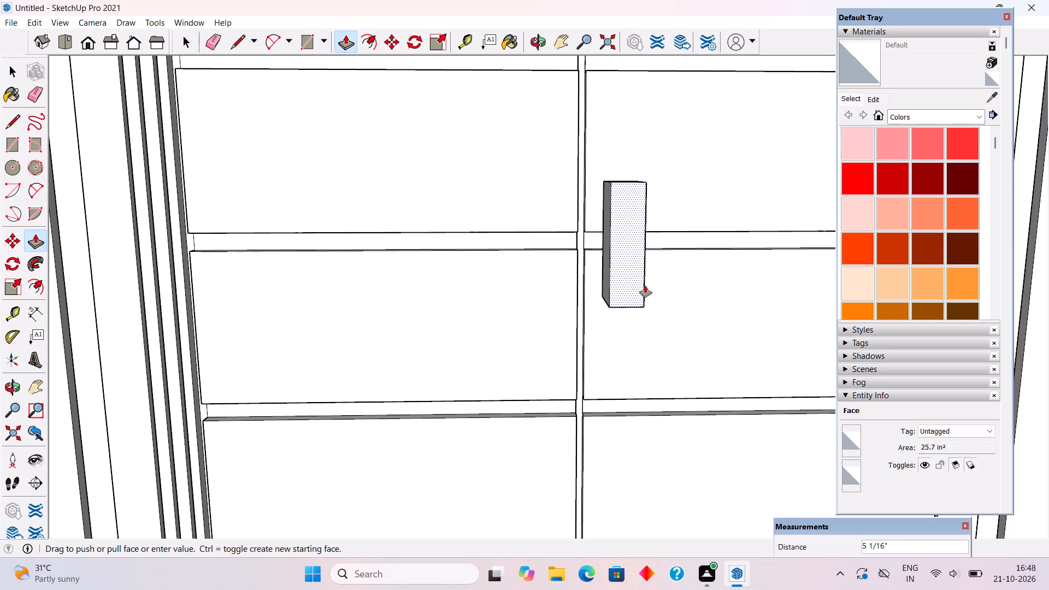
text(1")
key(Return)
key(space)
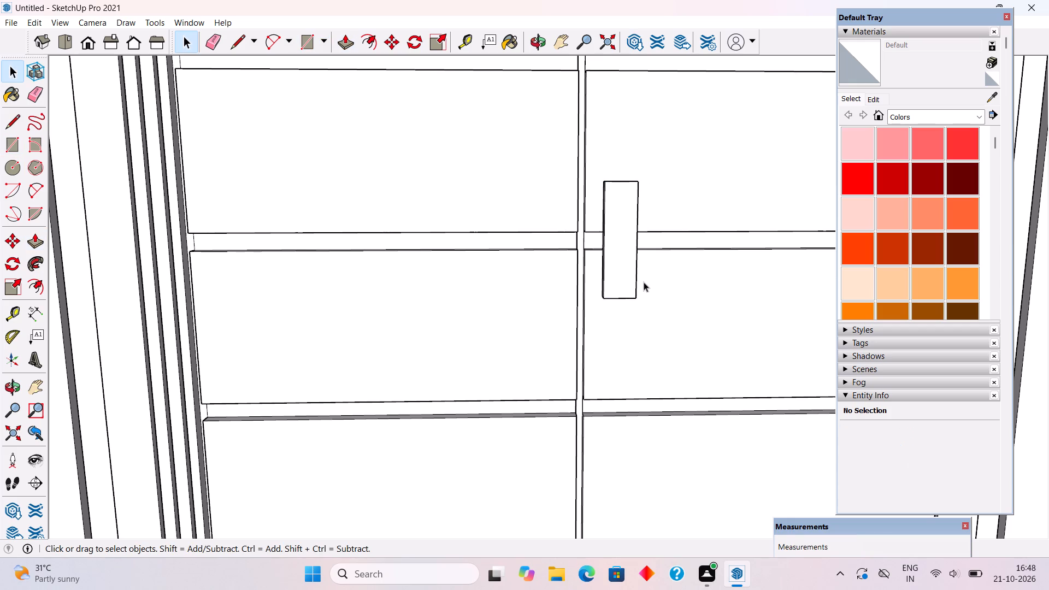
key(p)
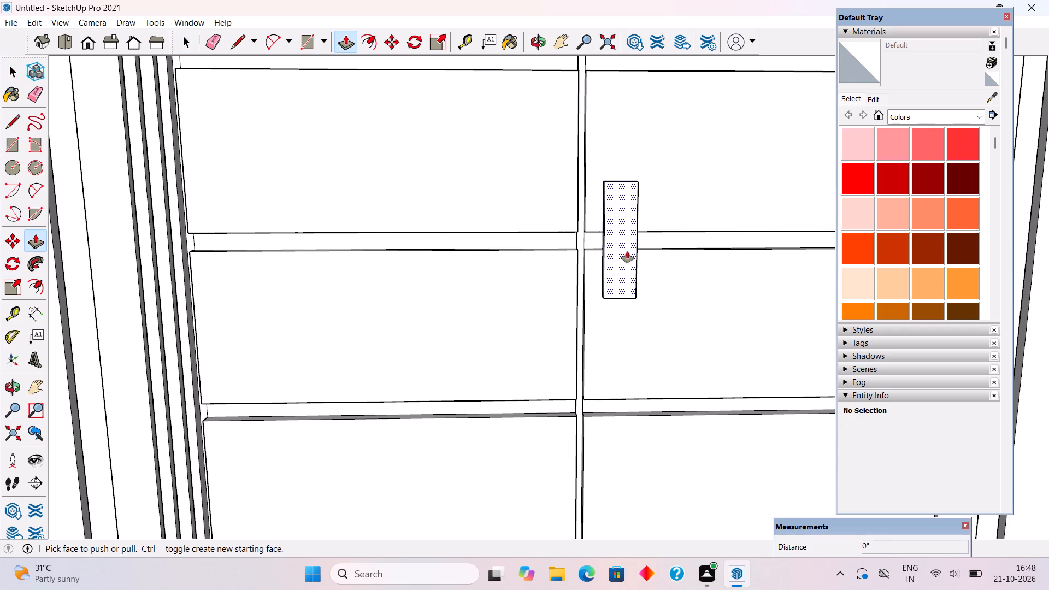
click(627, 251)
text(1")
key(Return)
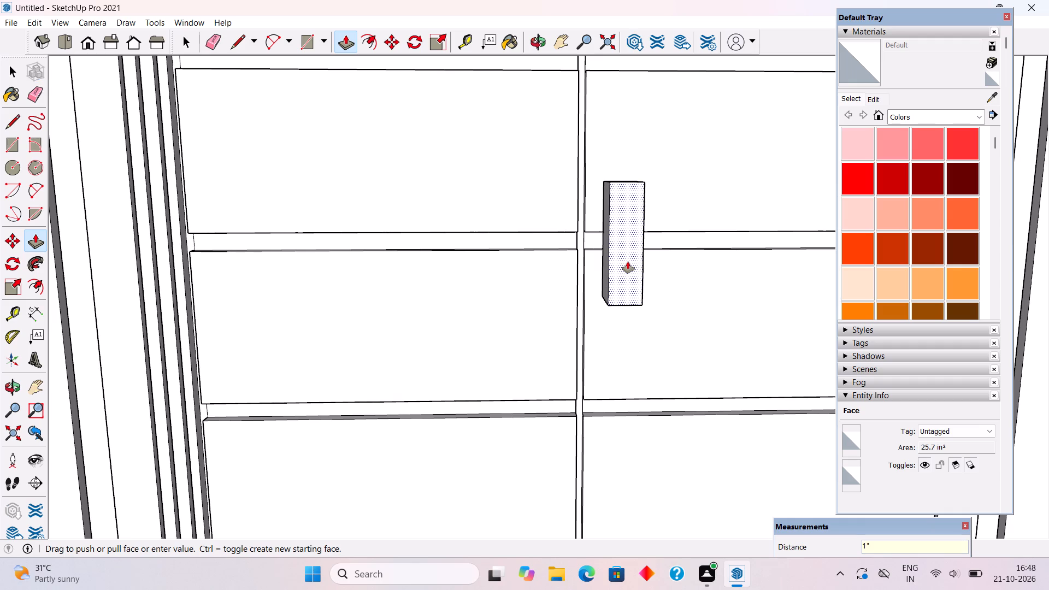
Make the whole handle block a group.
key(space)
triple_click(628, 262)
right_click(628, 262)
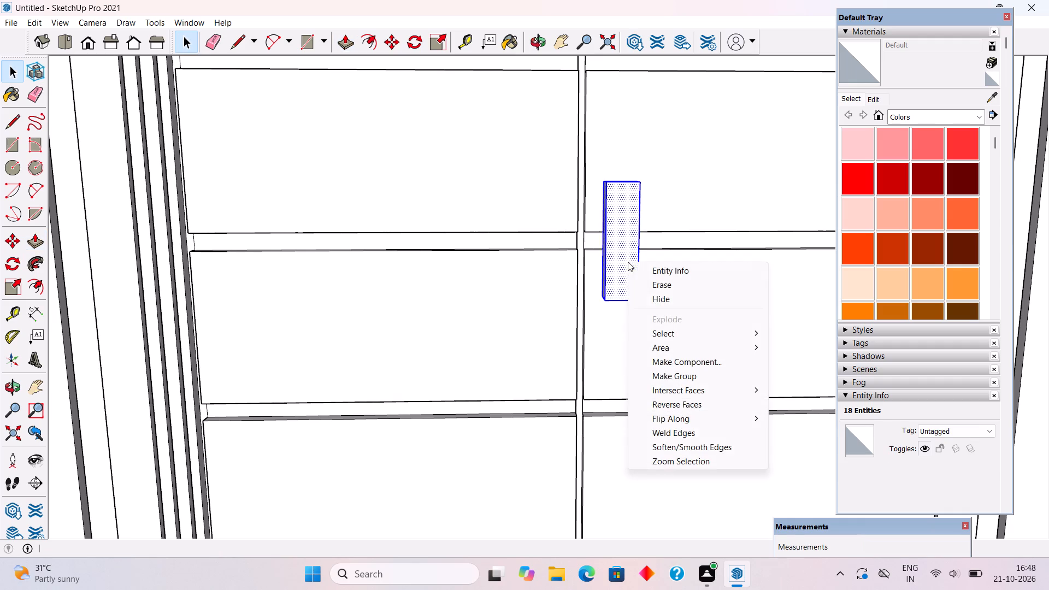
click(674, 377)
Start a Tape Measure guide from the door's groove edge next to the handle block.
middle_drag(571, 343, 781, 355)
scroll(603, 311, up, 4)
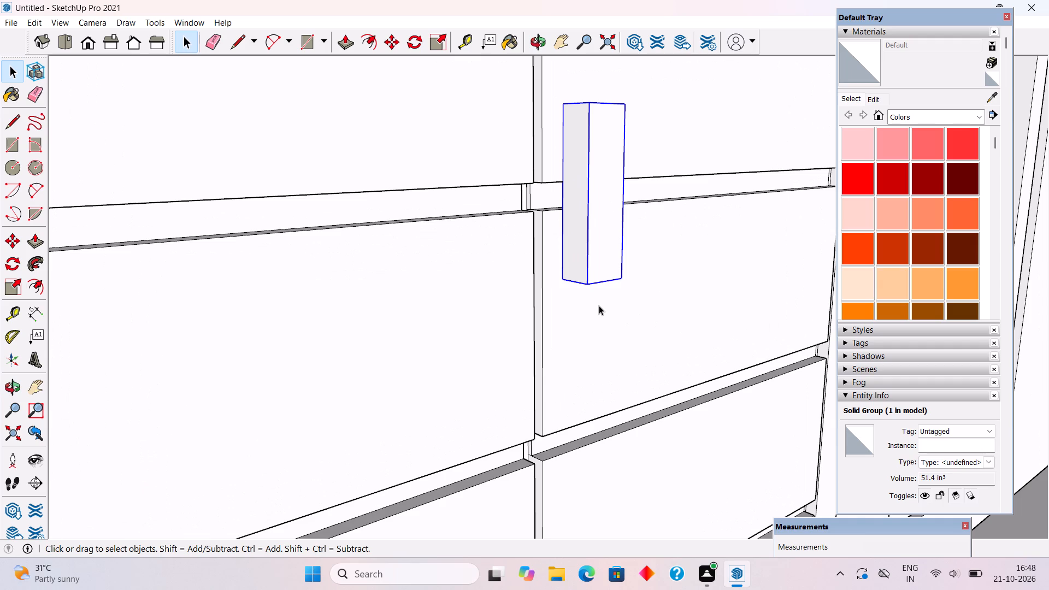
scroll(629, 171, up, 6)
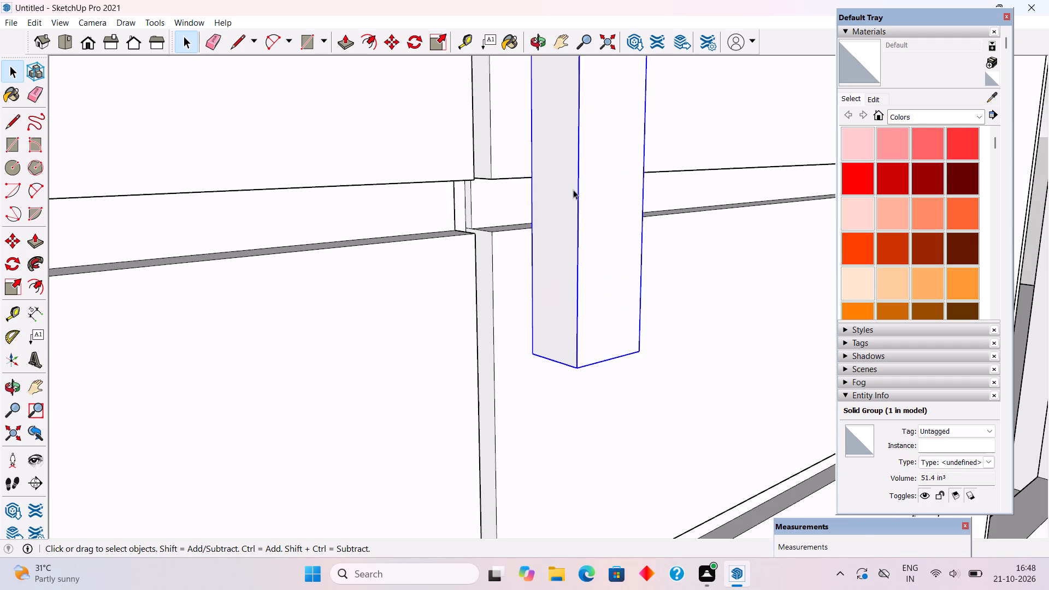
key(t)
click(526, 175)
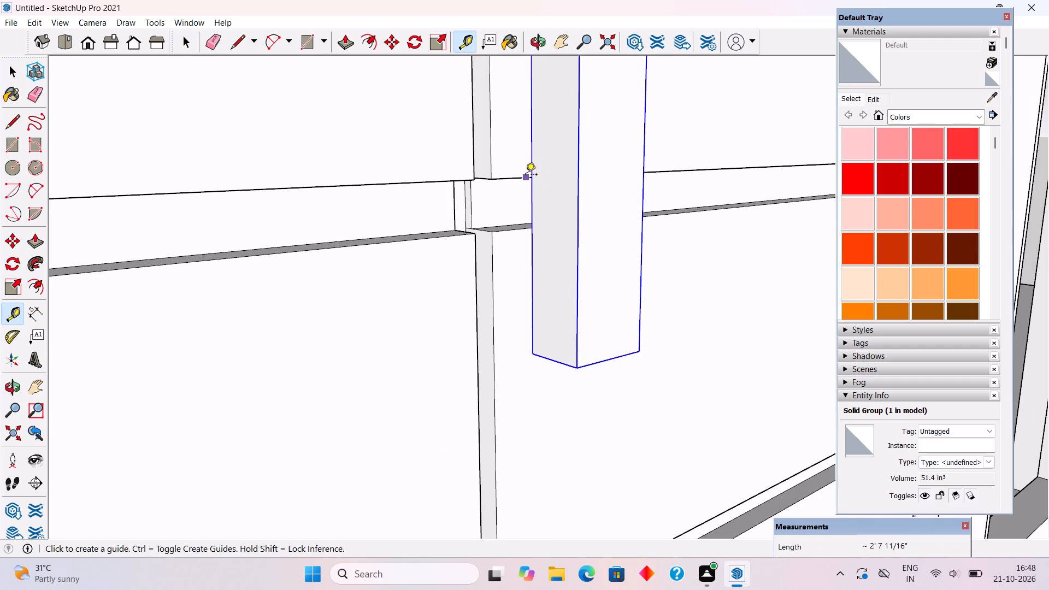
Place a horizontal guide across the handle block and a second guide 1.5" below it.
click(577, 187)
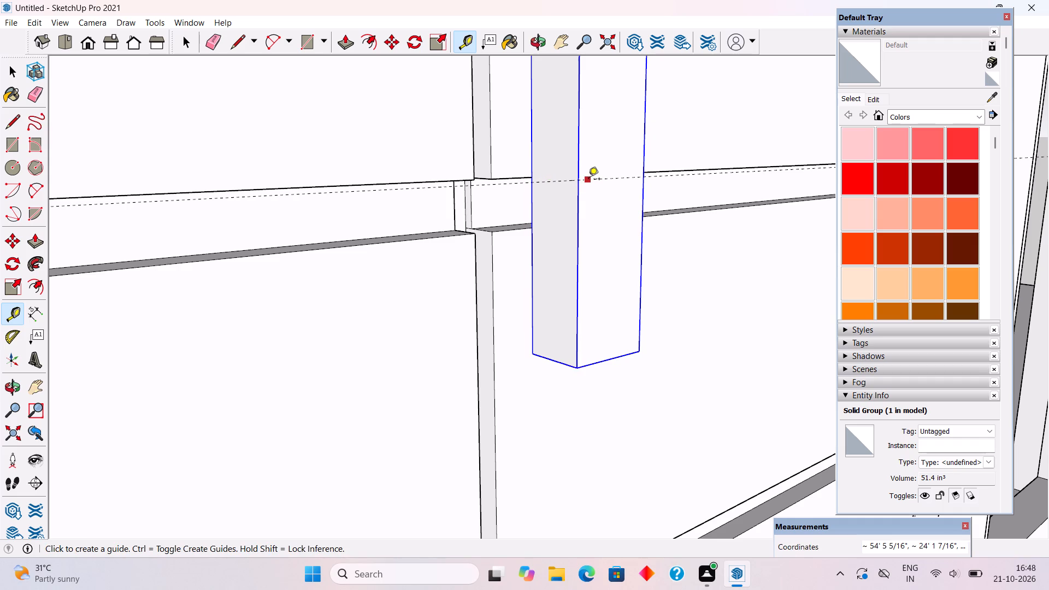
click(588, 180)
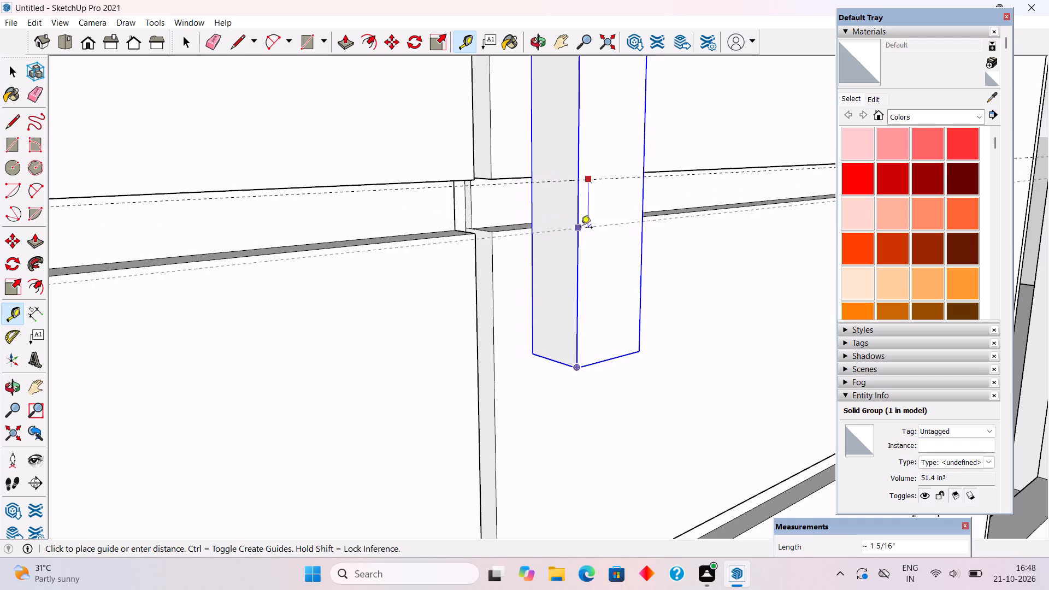
text(1.)
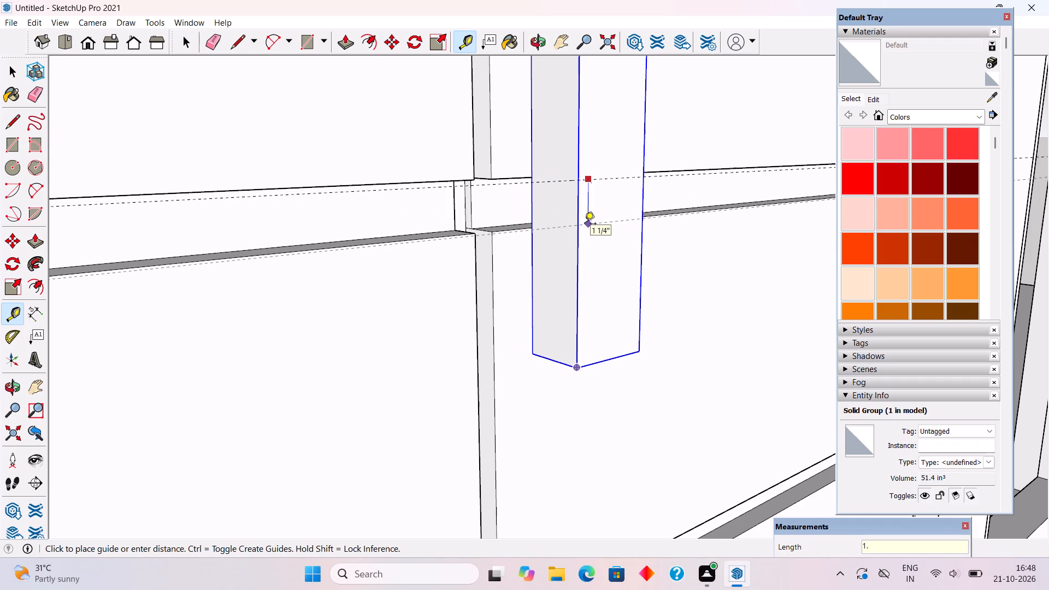
key(5)
key(shift+quotedbl)
key(Return)
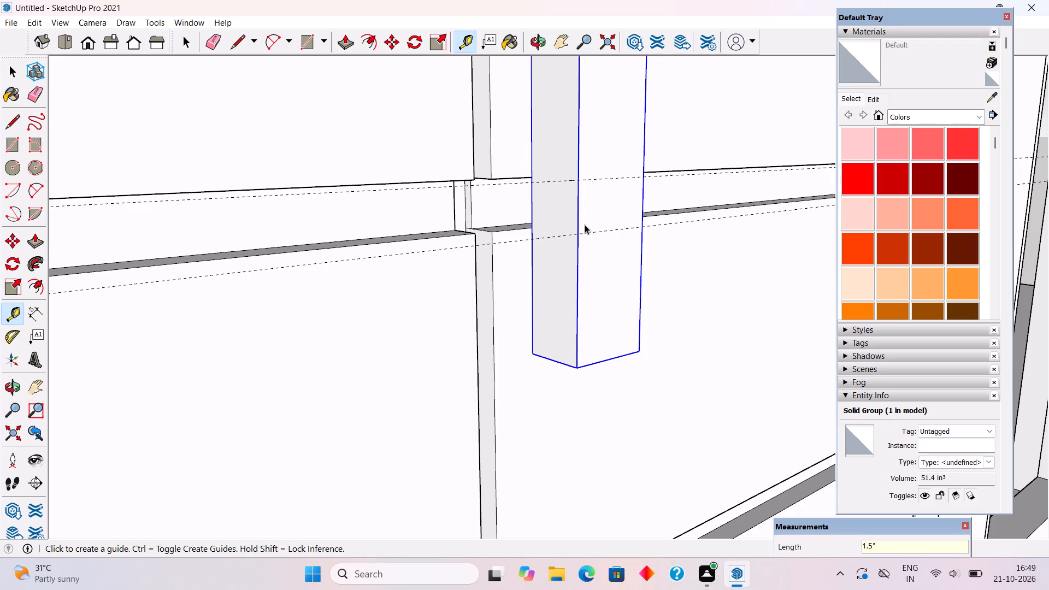
key(space)
Open the handle block group for editing and draw a 1 1/2" by 2 11/16" rectangle on its front face between the guides.
scroll(591, 241, down, 4)
middle_drag(646, 346, 472, 345)
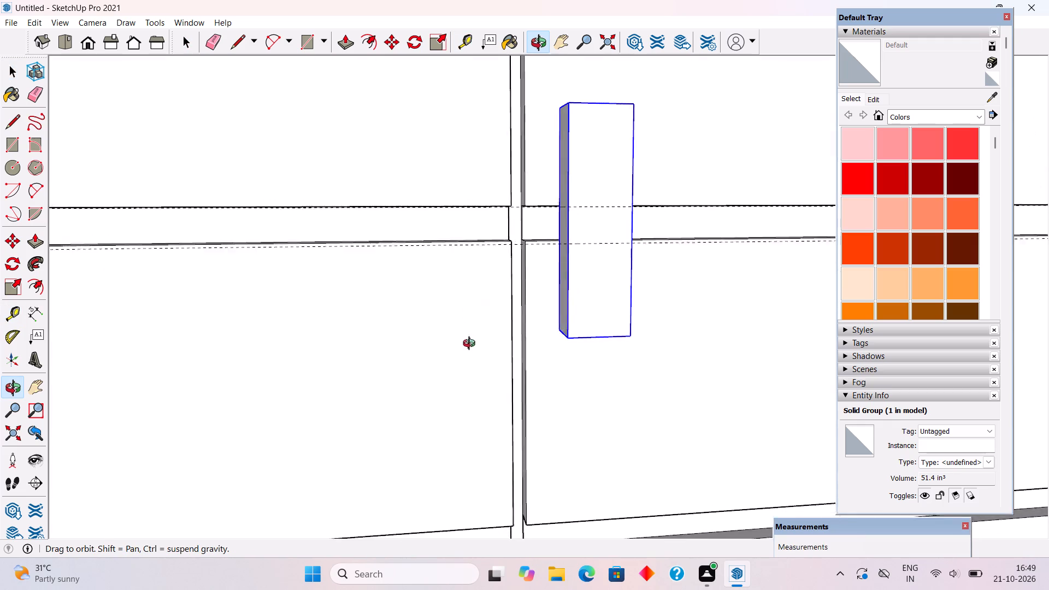
middle_drag(472, 345, 469, 371)
scroll(558, 270, up, 5)
triple_click(604, 221)
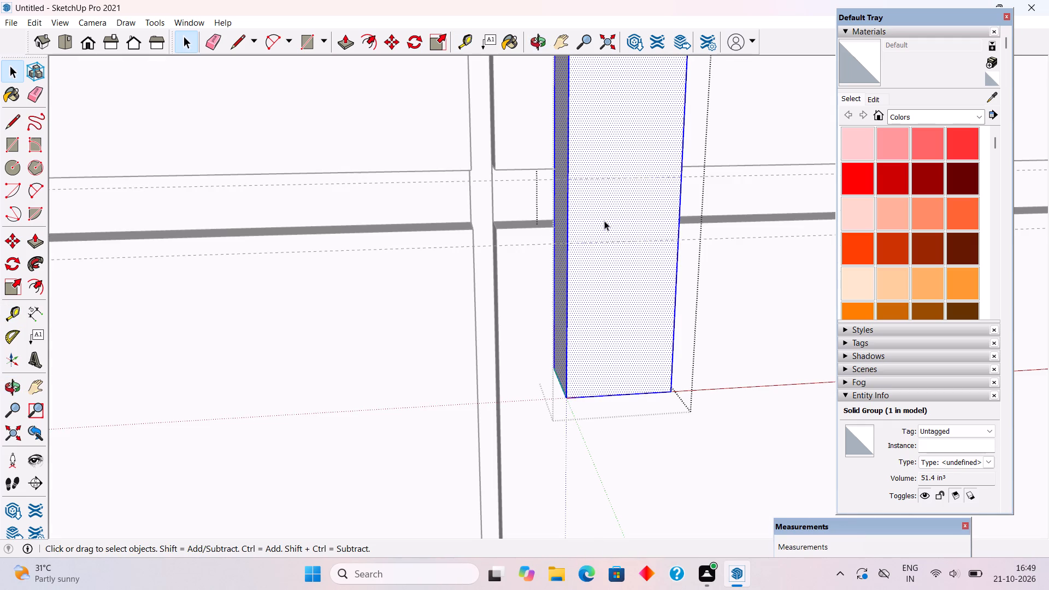
scroll(604, 221, up, 3)
key(r)
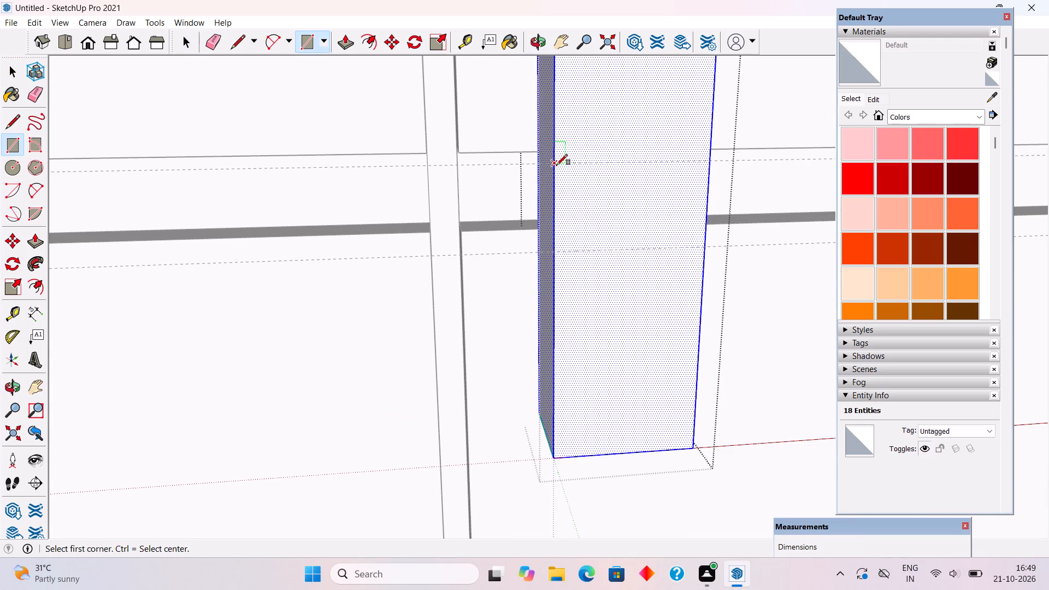
click(557, 165)
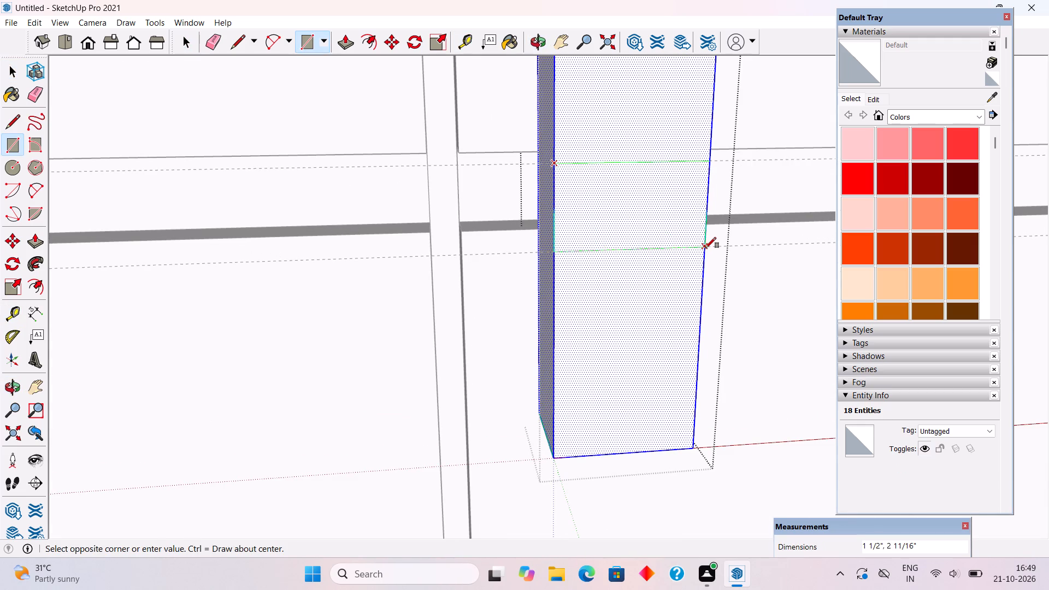
click(705, 248)
Offset the rectangle on the block's front face inward by about 1/16".
key(f)
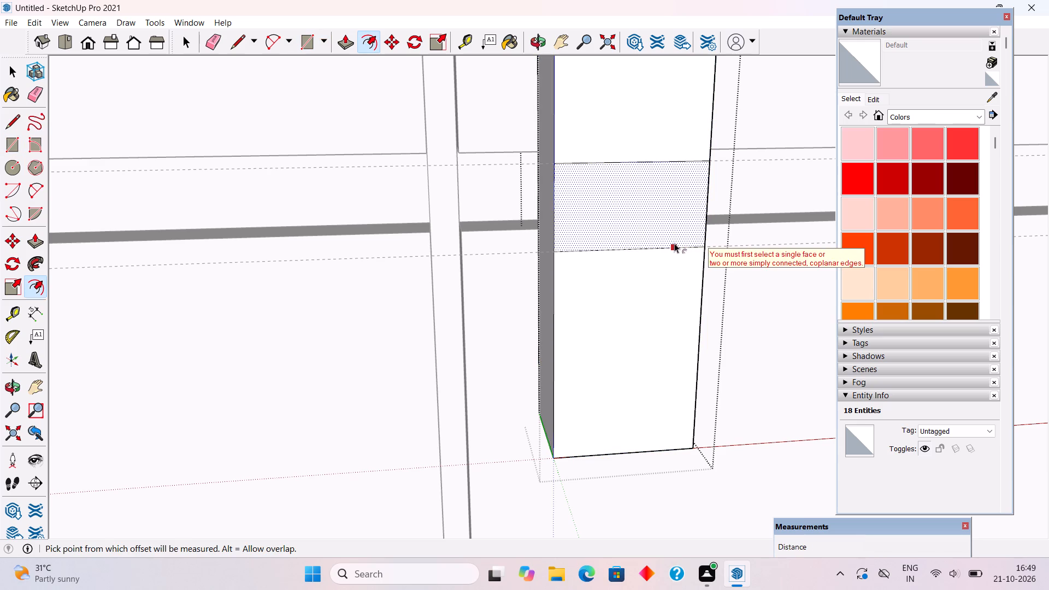
click(674, 243)
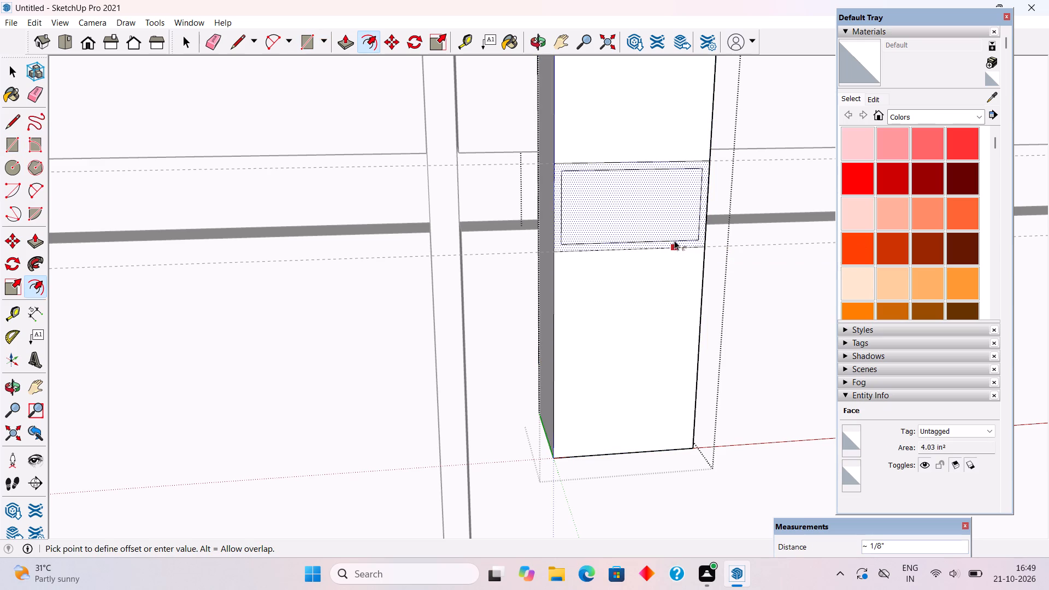
click(674, 243)
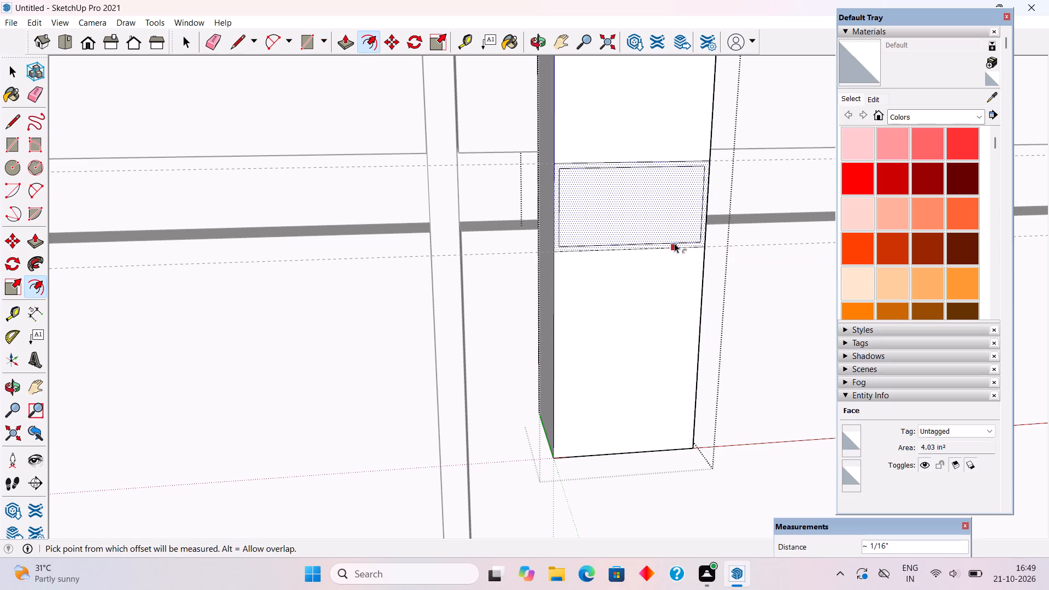
key(space)
Draw short lines from the four corners of the offset rectangle outward to the block's vertical side edges.
key(l)
scroll(699, 246, up, 7)
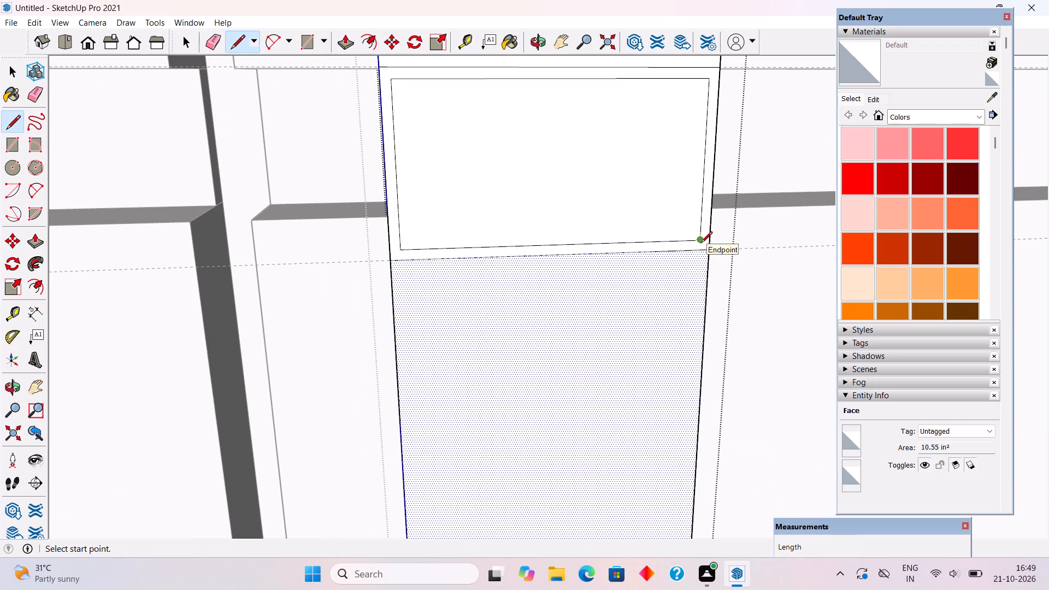
click(701, 244)
click(711, 239)
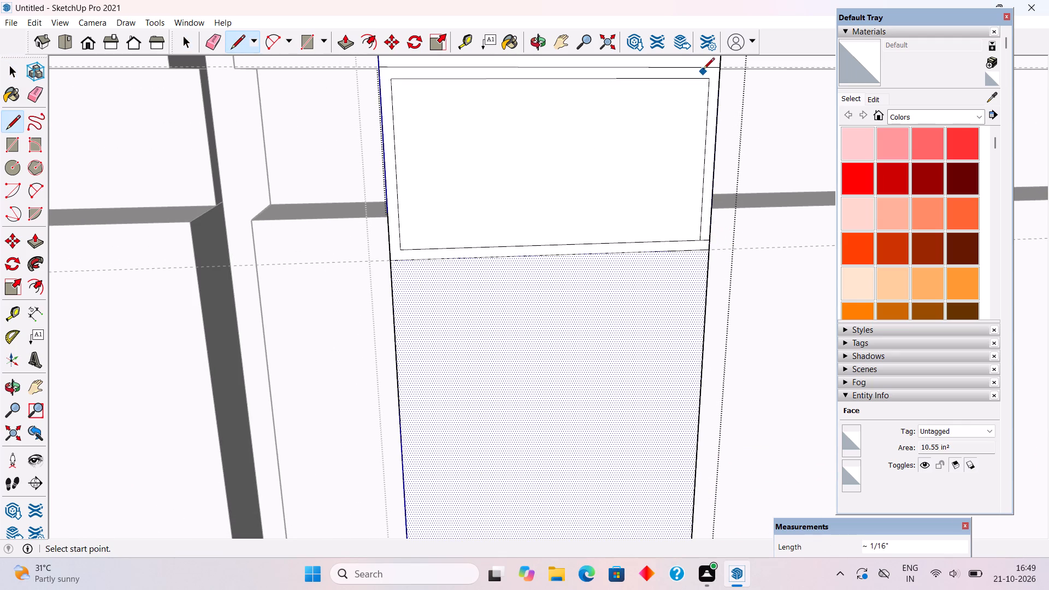
click(705, 80)
click(719, 78)
click(397, 80)
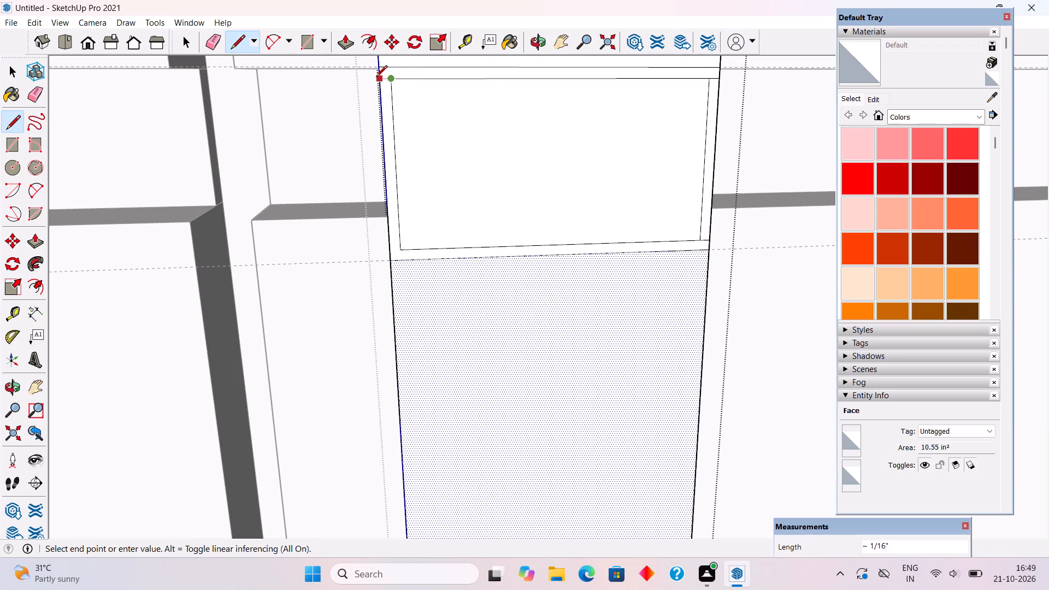
click(377, 79)
click(400, 251)
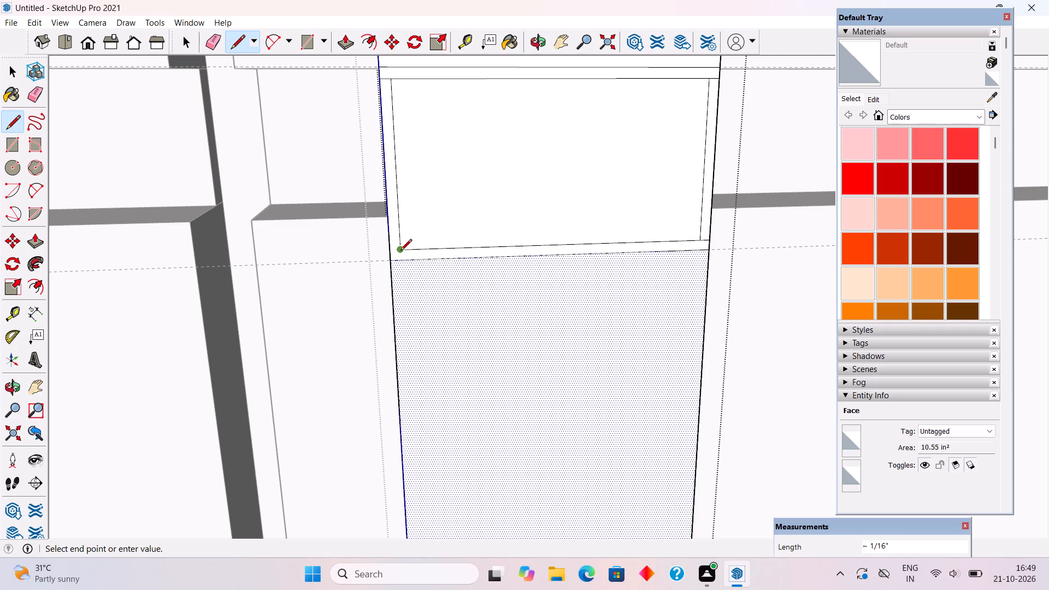
click(390, 253)
Delete the two vertical edges of the offset rectangle, leaving narrow full-width strips at the top and bottom.
key(space)
scroll(398, 238, up, 3)
click(401, 234)
key(Delete)
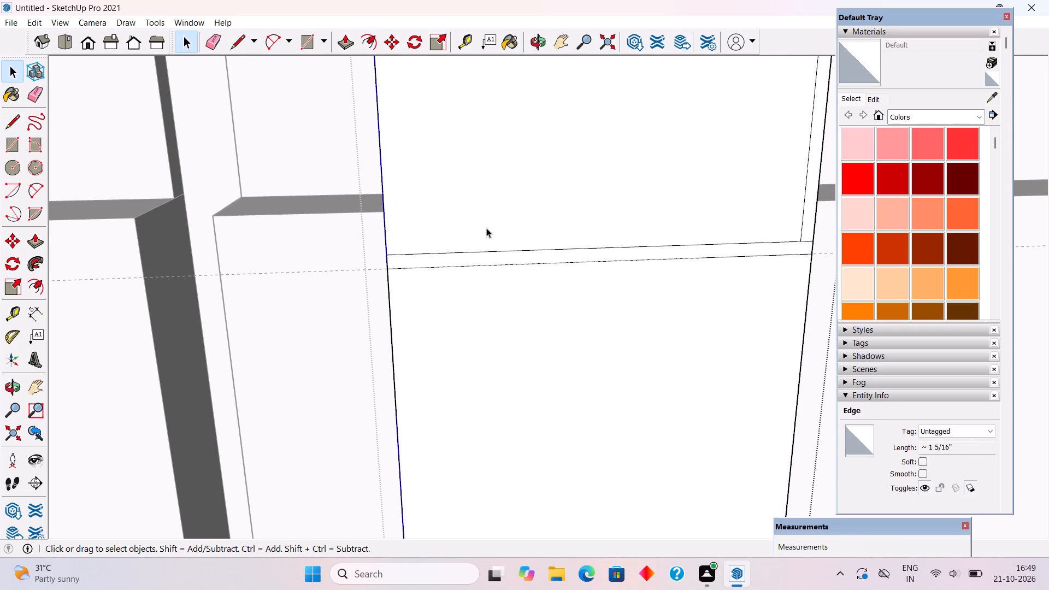
scroll(486, 227, down, 4)
click(707, 210)
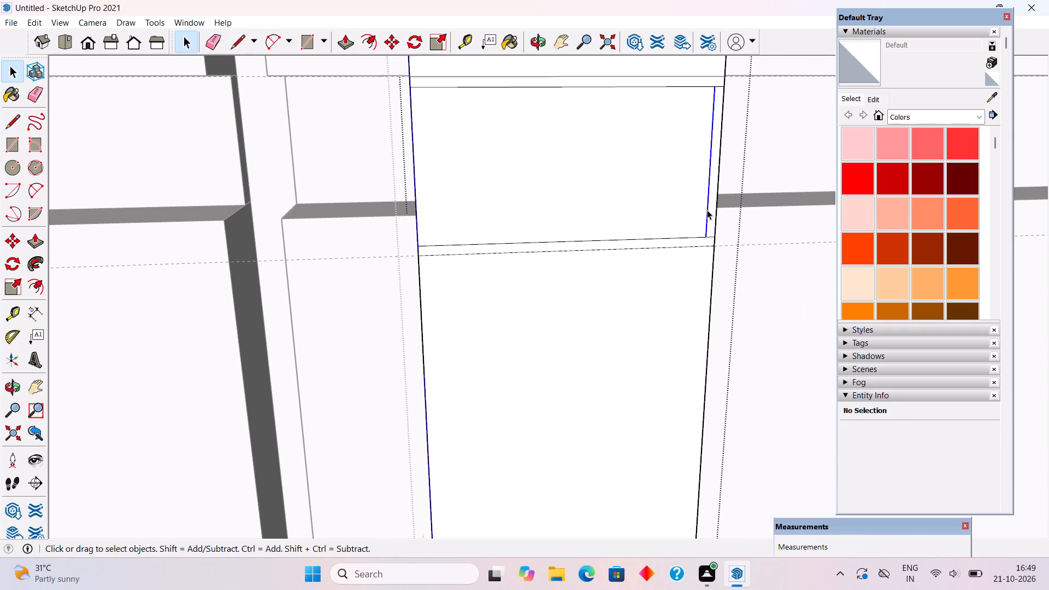
key(Delete)
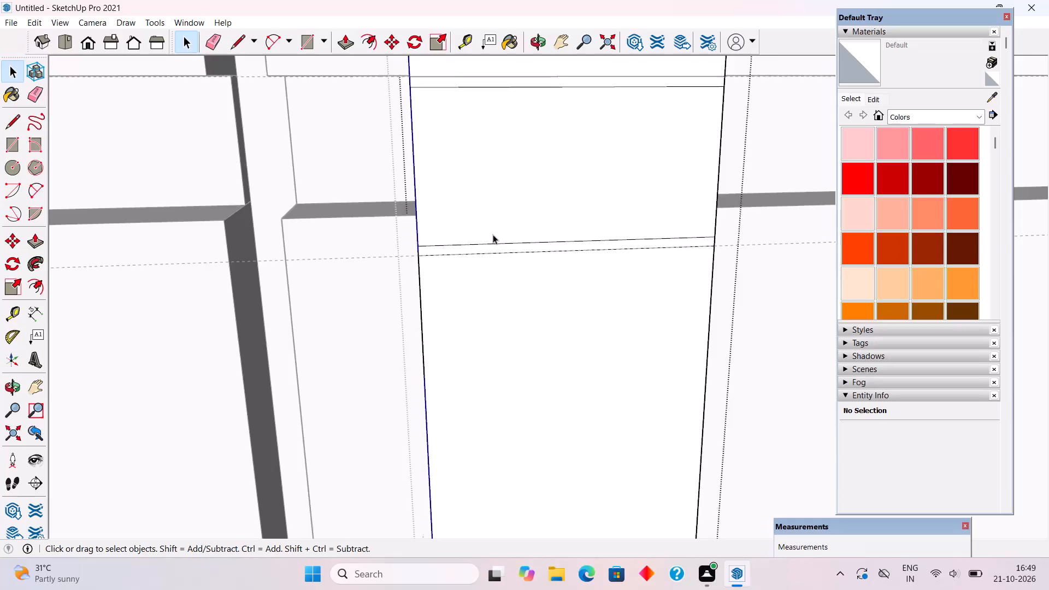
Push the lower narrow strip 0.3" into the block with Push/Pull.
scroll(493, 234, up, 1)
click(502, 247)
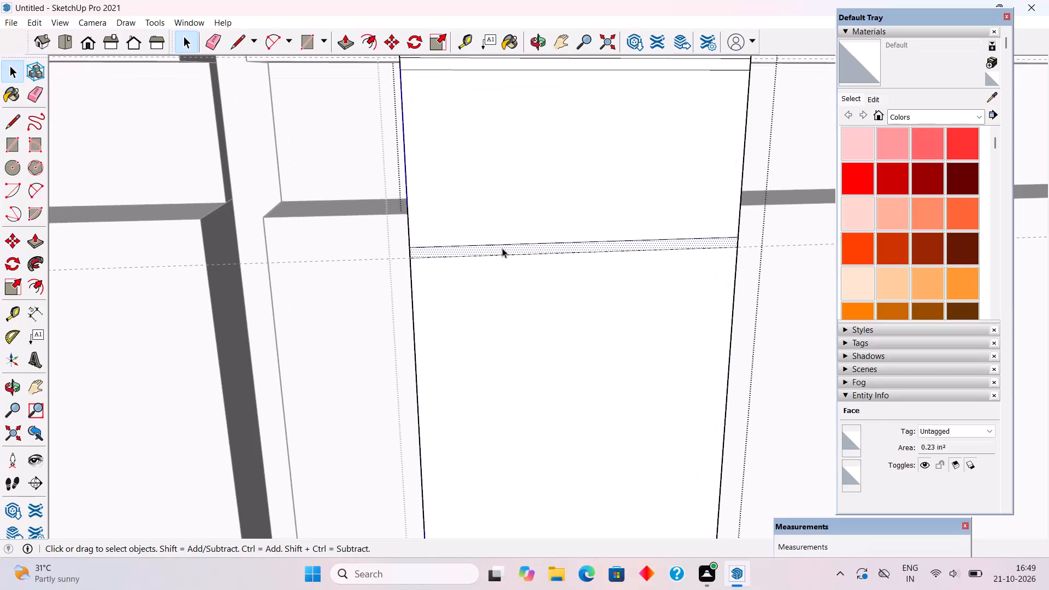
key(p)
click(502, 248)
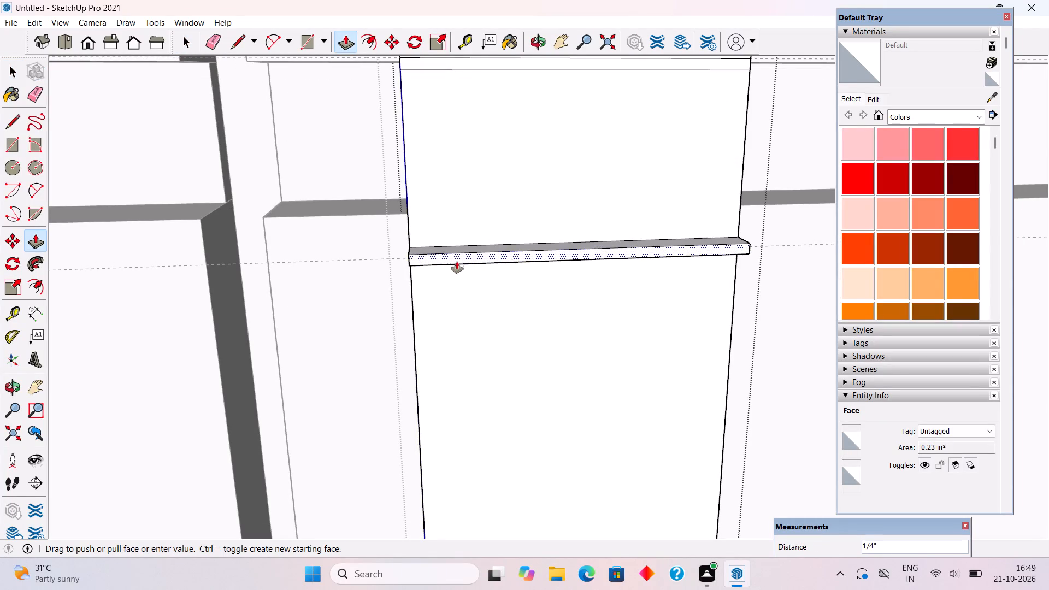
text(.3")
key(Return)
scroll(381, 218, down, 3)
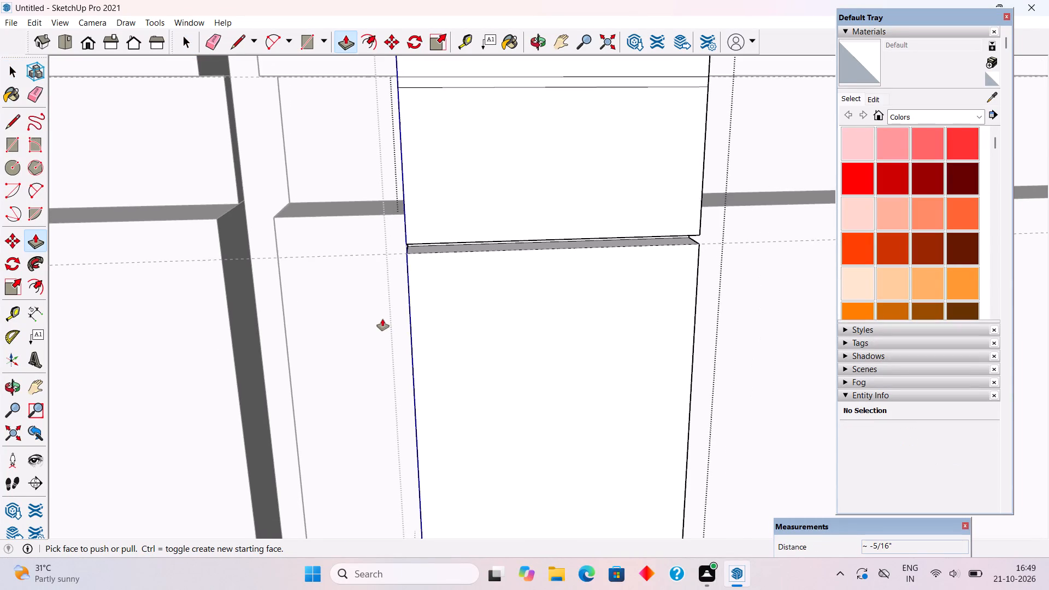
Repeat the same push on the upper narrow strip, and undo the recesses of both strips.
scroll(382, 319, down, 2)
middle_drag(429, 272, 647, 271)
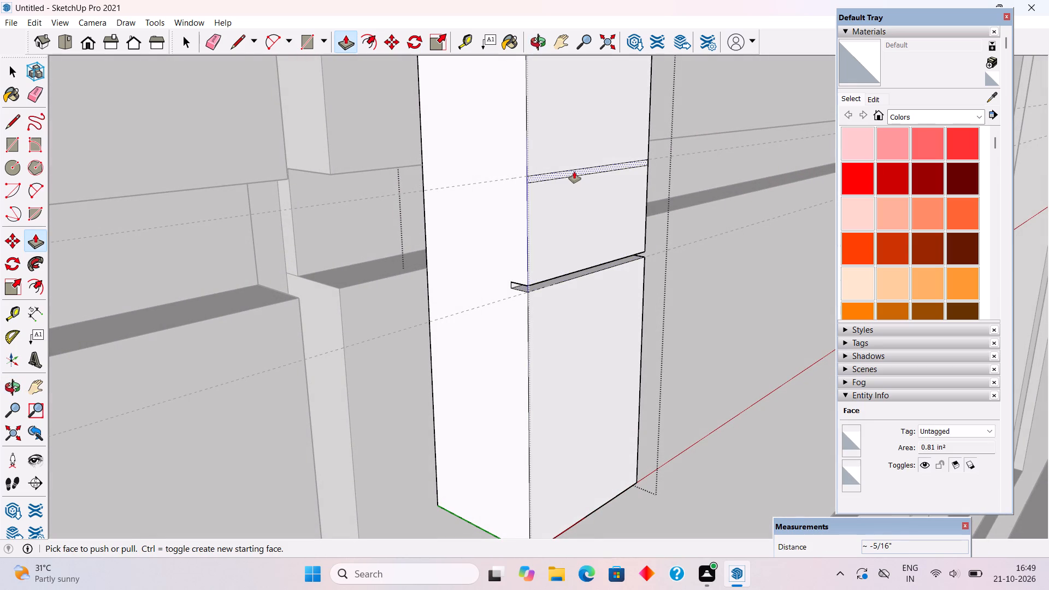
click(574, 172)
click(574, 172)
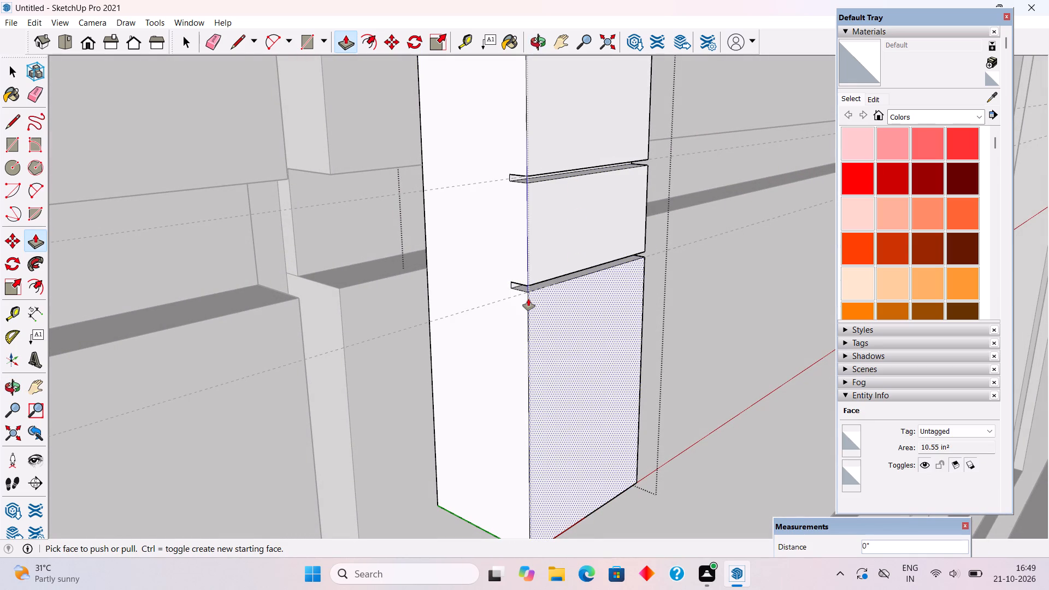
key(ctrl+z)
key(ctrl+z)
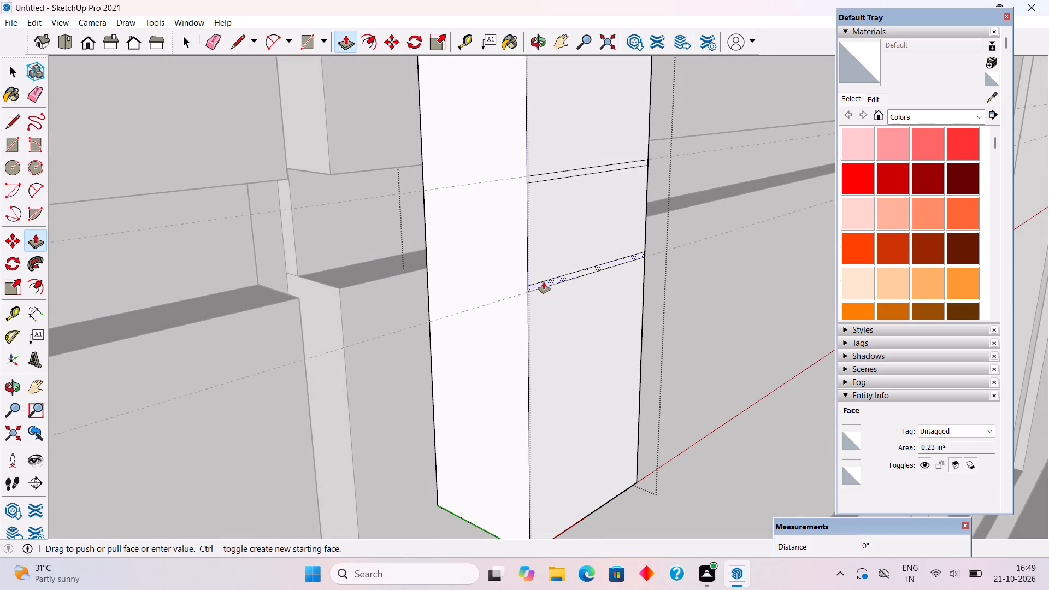
Recess both the lower and upper narrow strips 0.3" into the block as grooves, and leave the group.
click(544, 282)
text(.3")
key(Return)
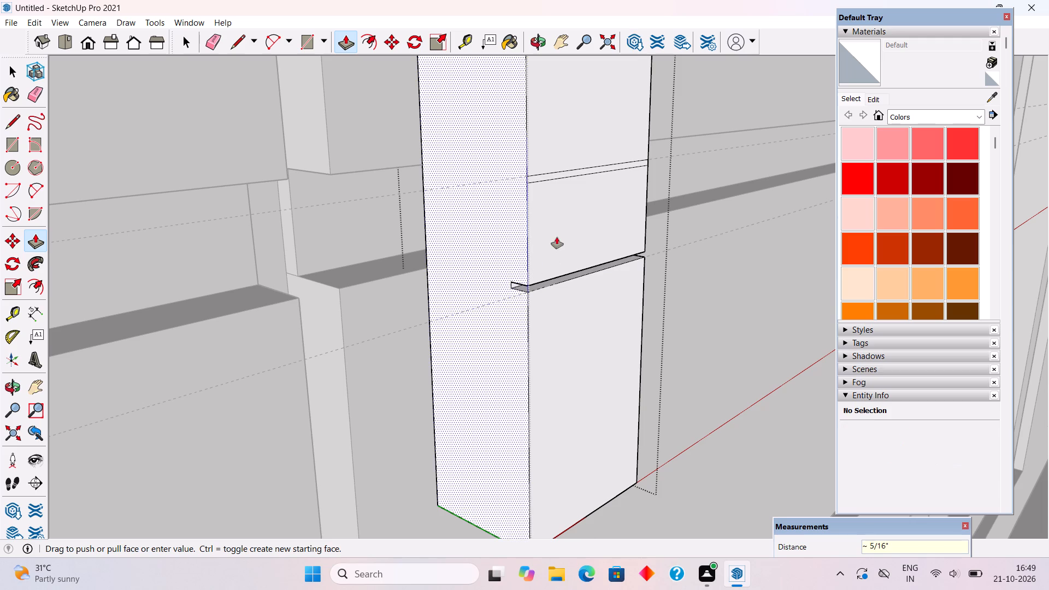
double_click(557, 175)
key(space)
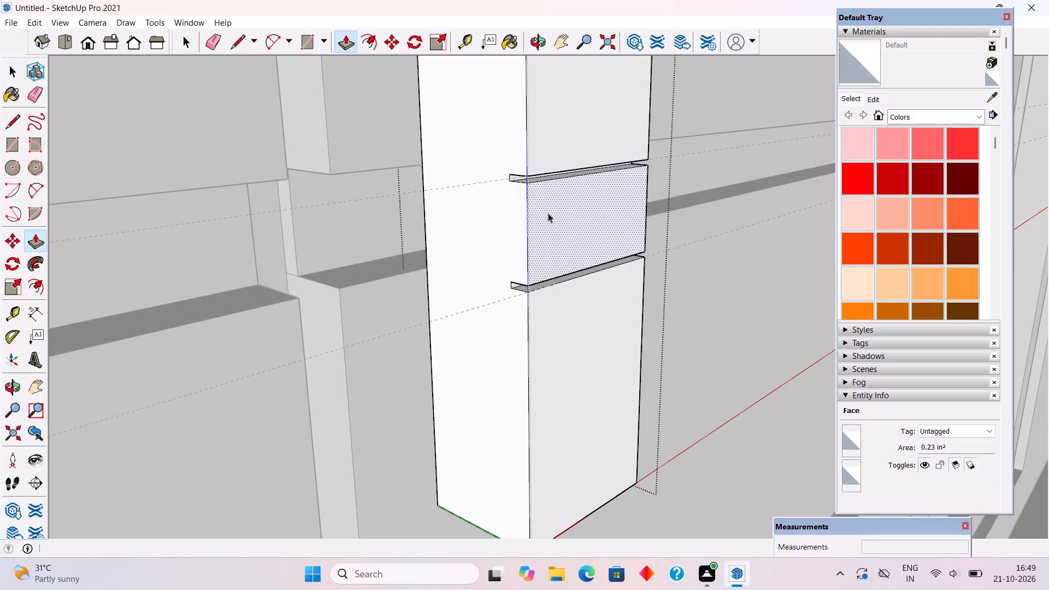
scroll(548, 213, down, 20)
scroll(548, 213, down, 12)
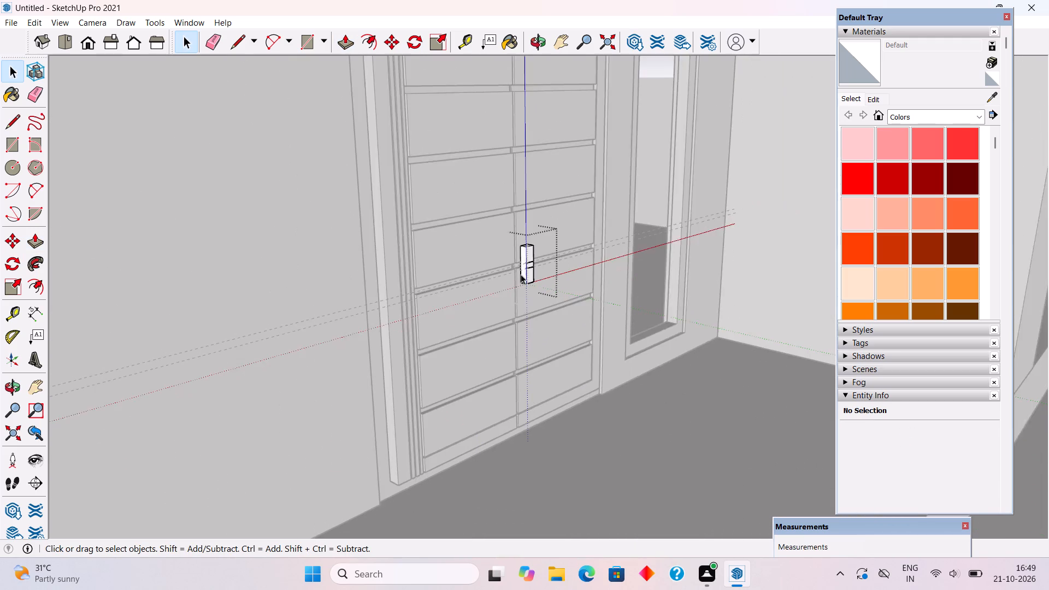
click(745, 288)
Copy the grooved handle block about 5 15/16" horizontally onto the adjacent door leaf.
scroll(739, 292, down, 5)
middle_drag(609, 305, 376, 261)
scroll(465, 262, up, 16)
click(603, 286)
scroll(596, 299, up, 14)
key(m)
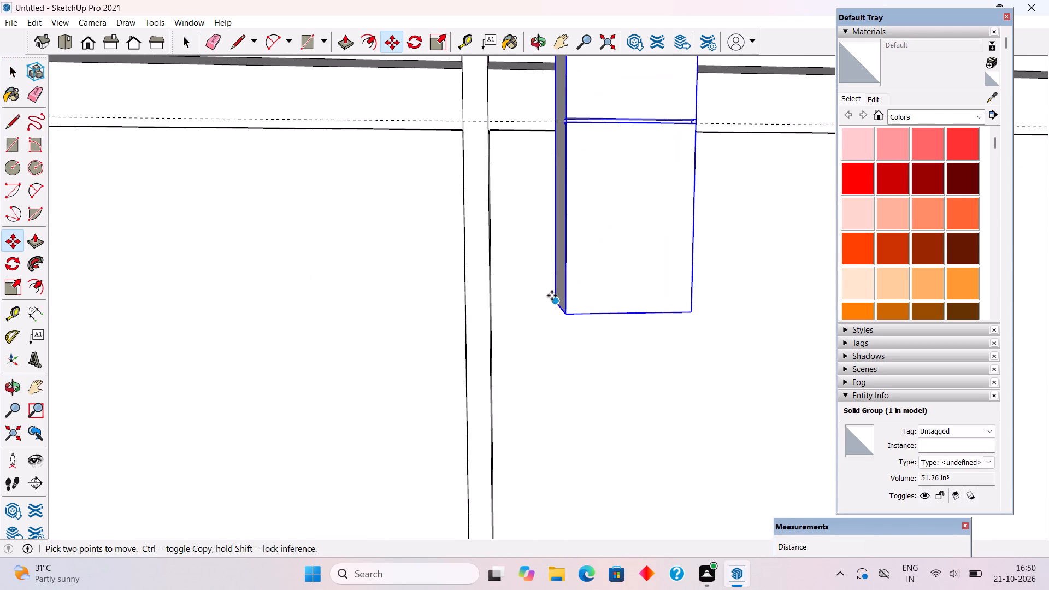
click(555, 302)
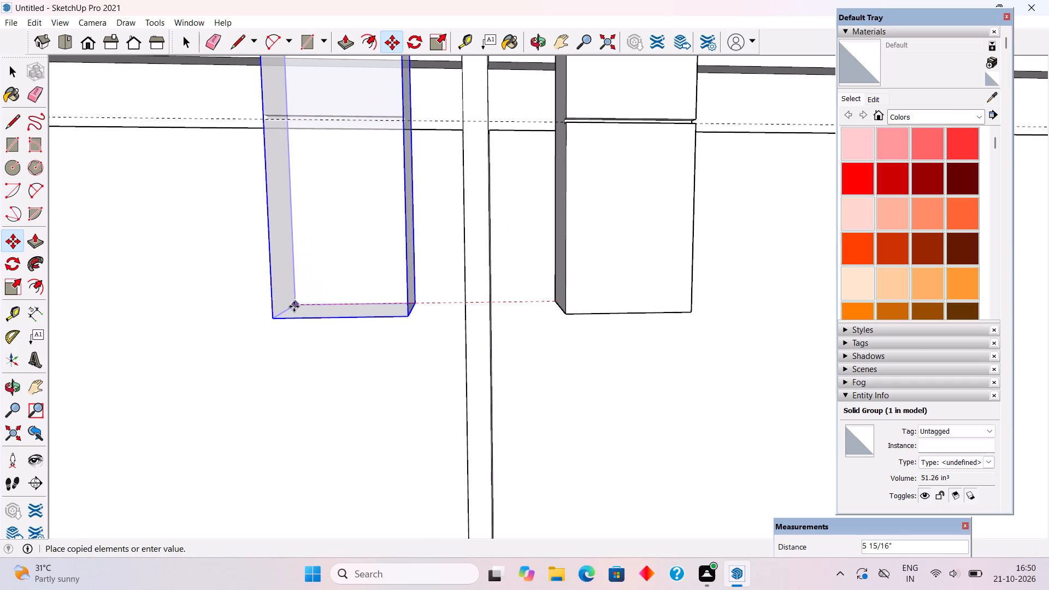
click(294, 306)
key(space)
scroll(364, 376, down, 17)
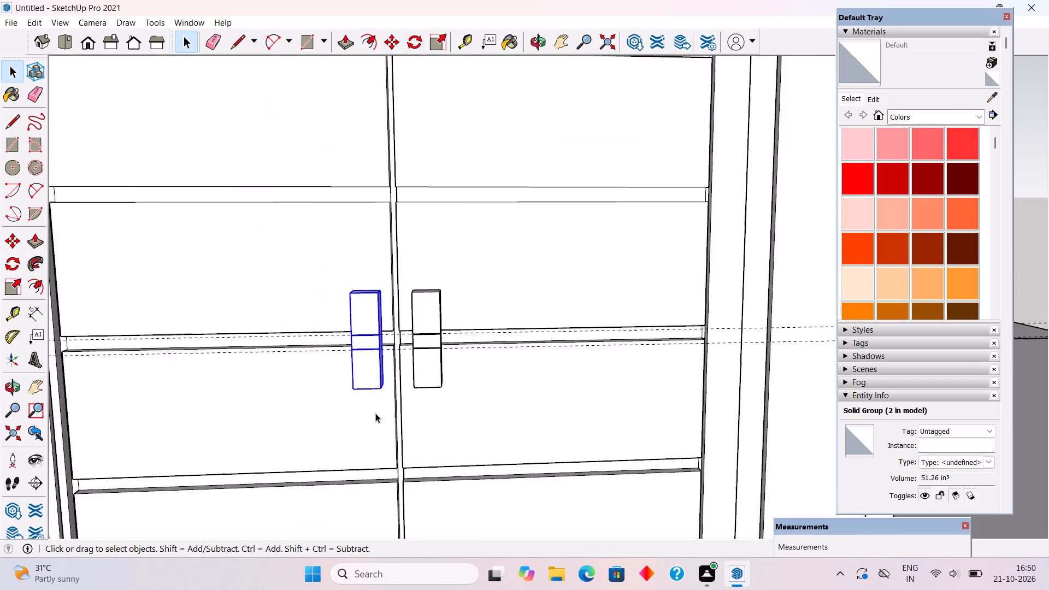
Examine the pair of handles on the double door and the surrounding wall from several angles.
scroll(375, 413, down, 17)
click(404, 176)
middle_drag(357, 374, 398, 379)
scroll(397, 384, down, 2)
scroll(394, 429, up, 6)
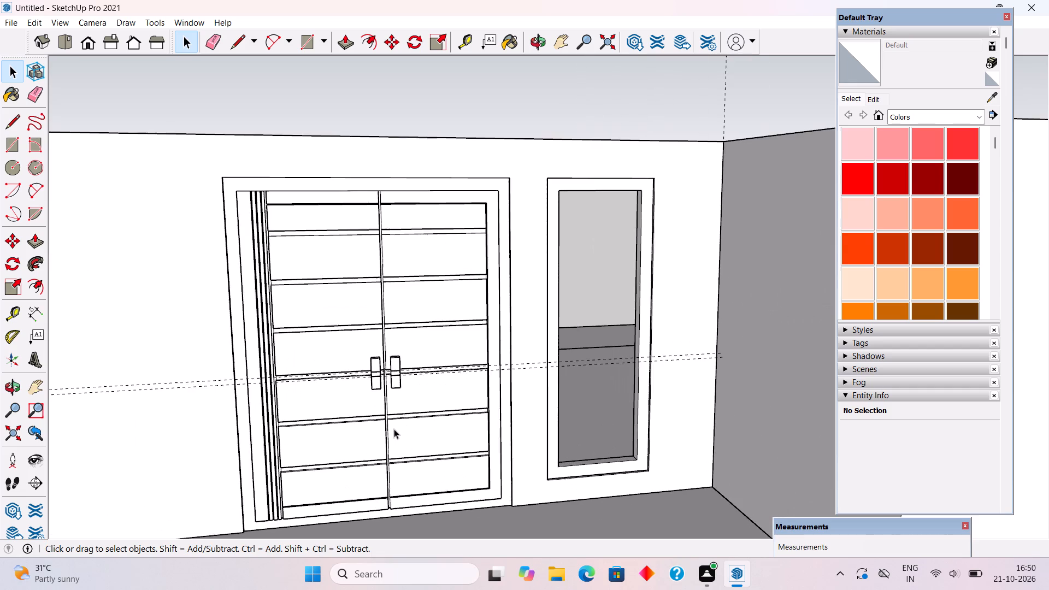
scroll(390, 421, up, 1)
middle_drag(384, 413, 645, 361)
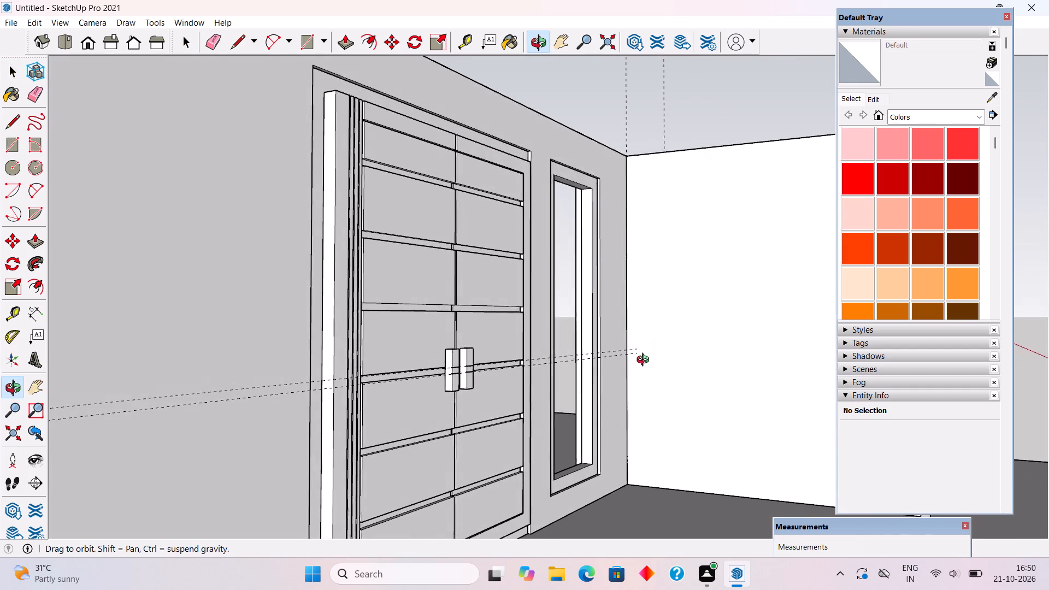
middle_drag(645, 361, 642, 363)
scroll(491, 389, up, 1)
scroll(478, 369, down, 13)
middle_drag(552, 380, 461, 413)
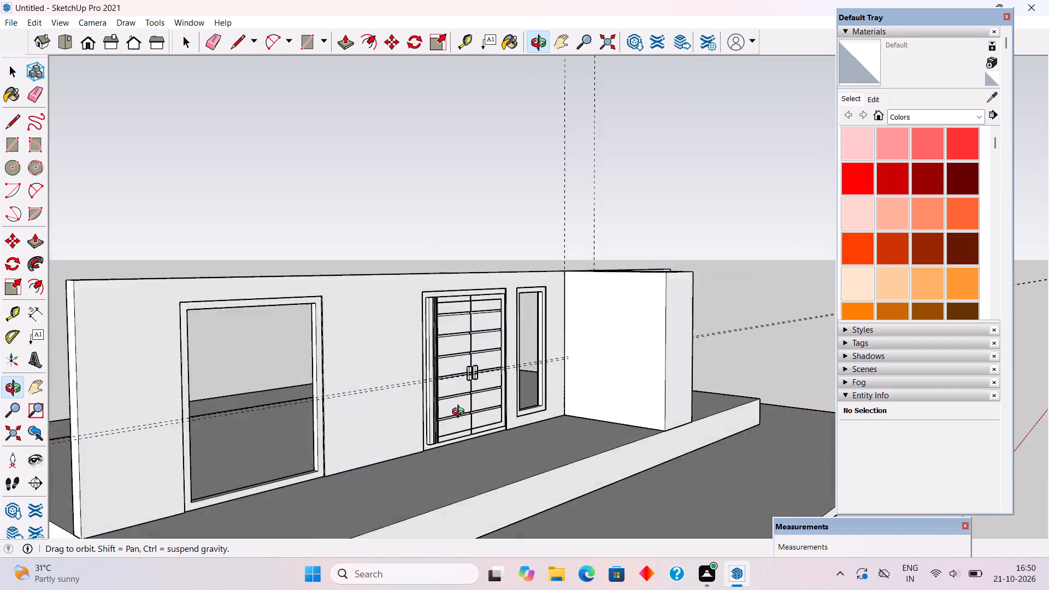
Delete all construction guides from the model.
middle_drag(461, 413, 332, 398)
scroll(332, 374, down, 6)
middle_drag(433, 397, 329, 362)
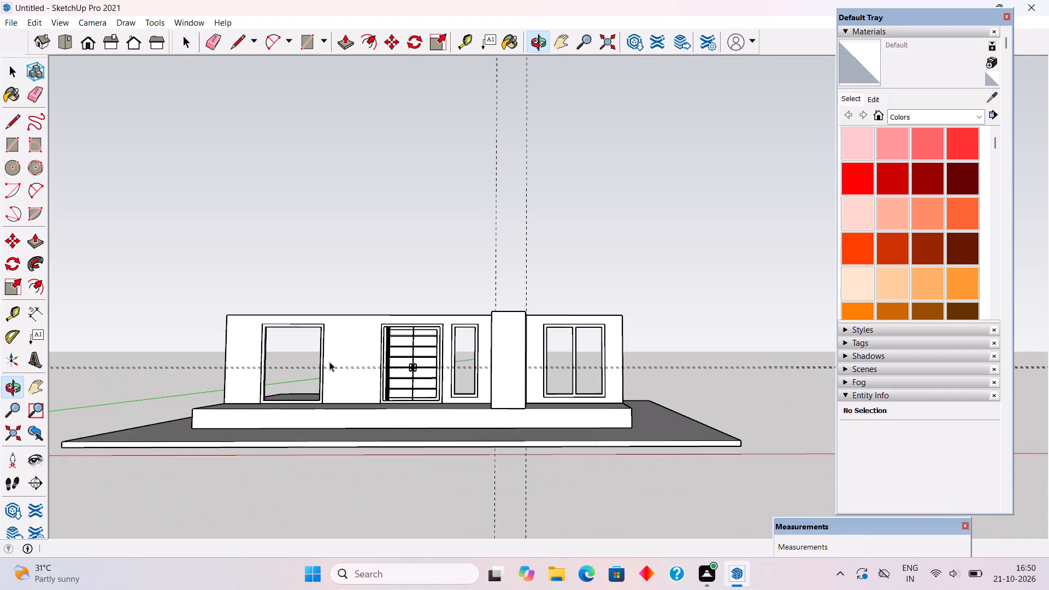
scroll(330, 362, up, 5)
middle_drag(350, 368, 393, 451)
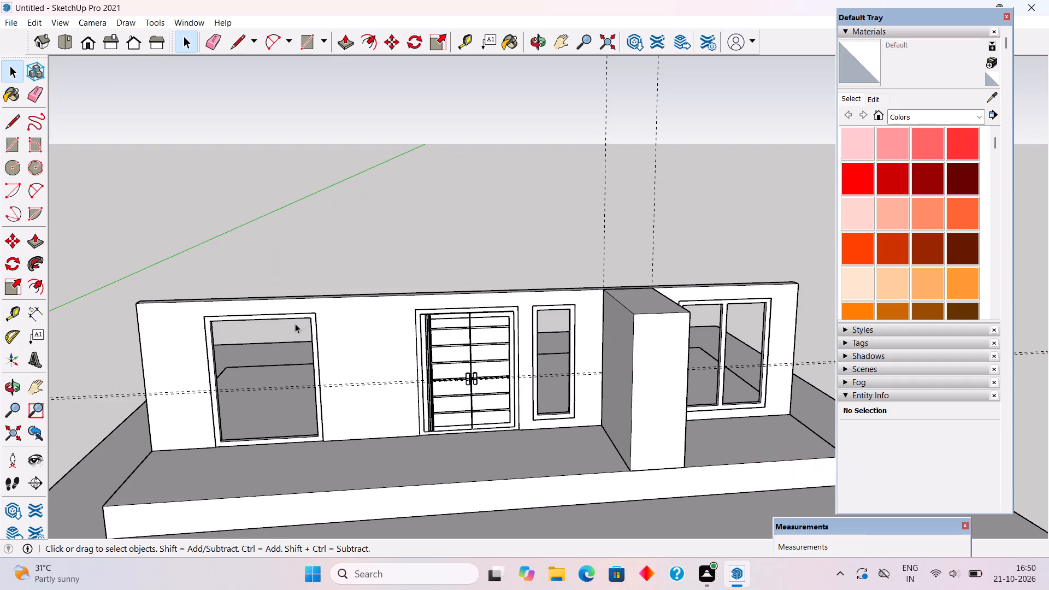
click(38, 17)
click(91, 144)
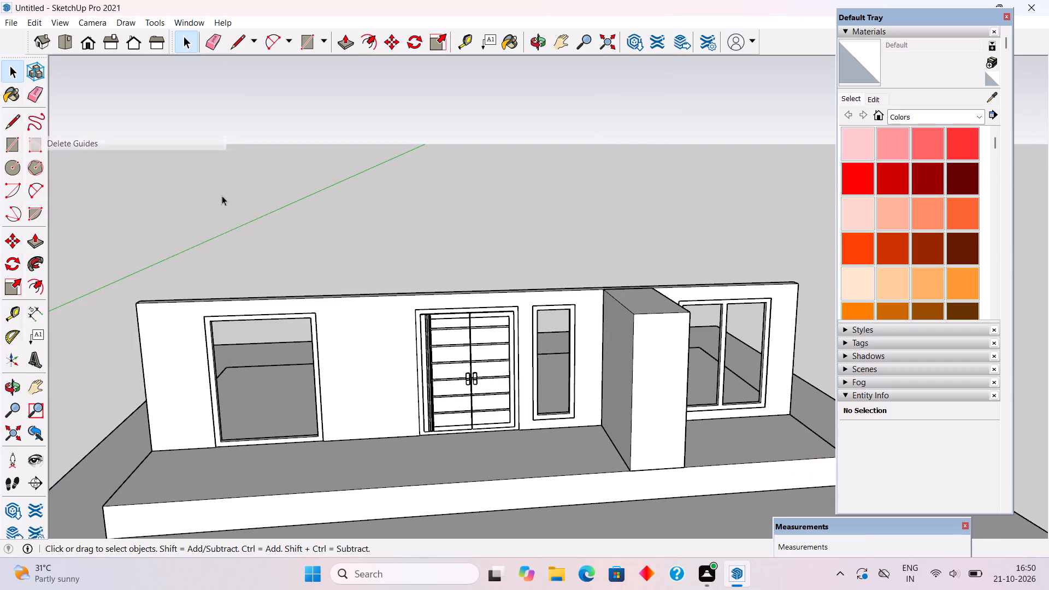
Examine the front wall, its door and window openings, and the raised platform from several angles.
scroll(542, 349, up, 4)
middle_drag(539, 377, 479, 251)
scroll(486, 250, down, 12)
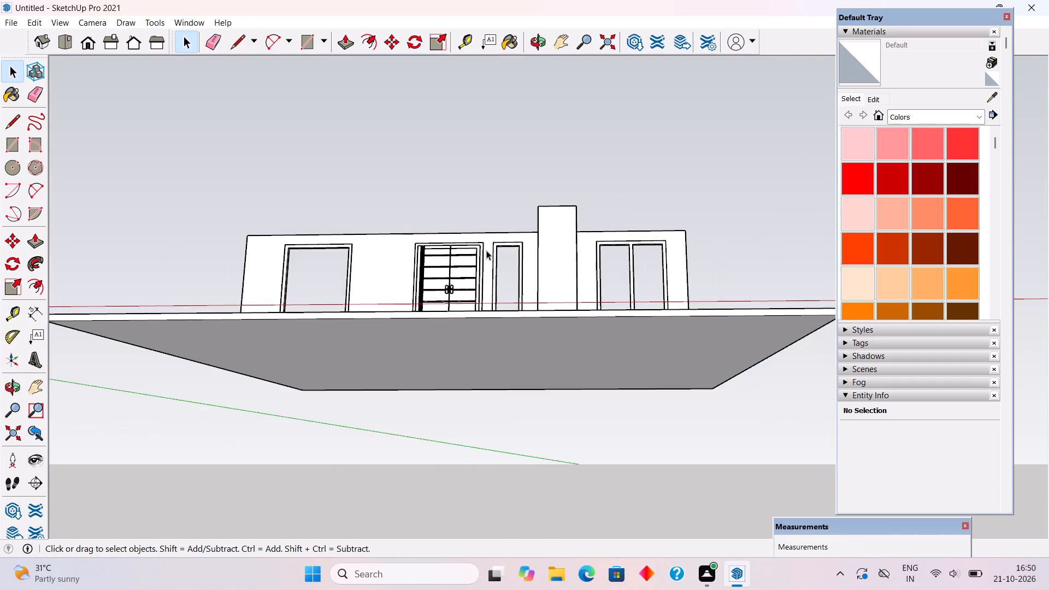
middle_drag(492, 274, 600, 442)
scroll(335, 355, up, 2)
scroll(220, 363, up, 2)
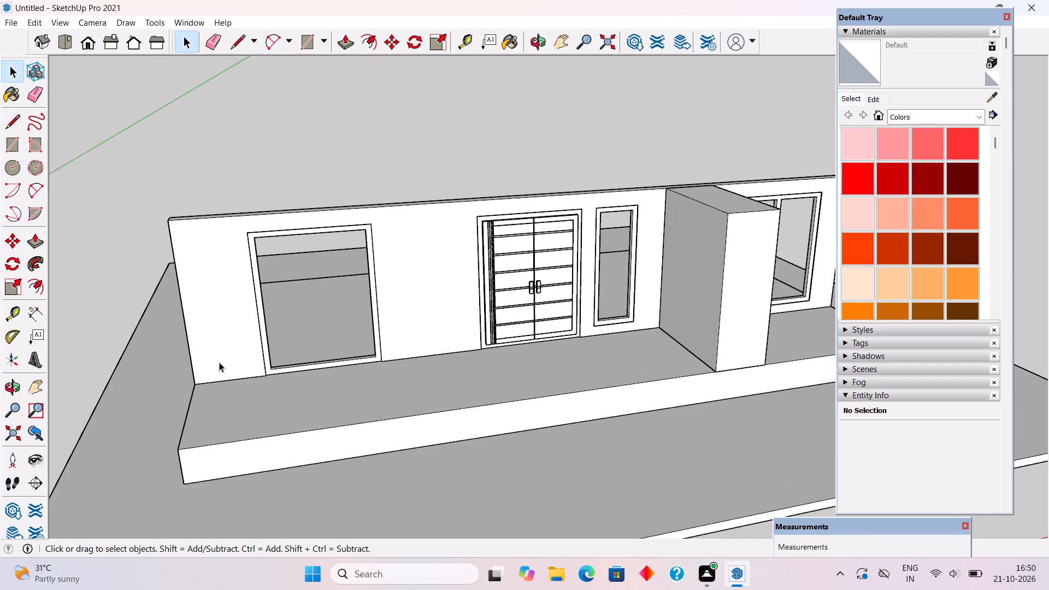
scroll(192, 341, up, 3)
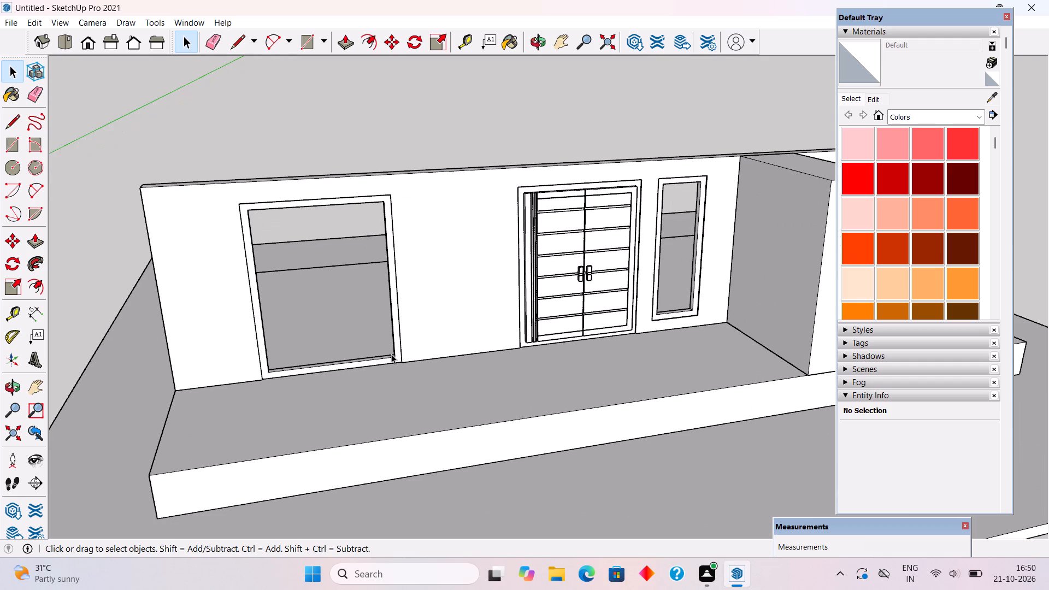
scroll(387, 349, down, 6)
middle_drag(355, 312, 398, 250)
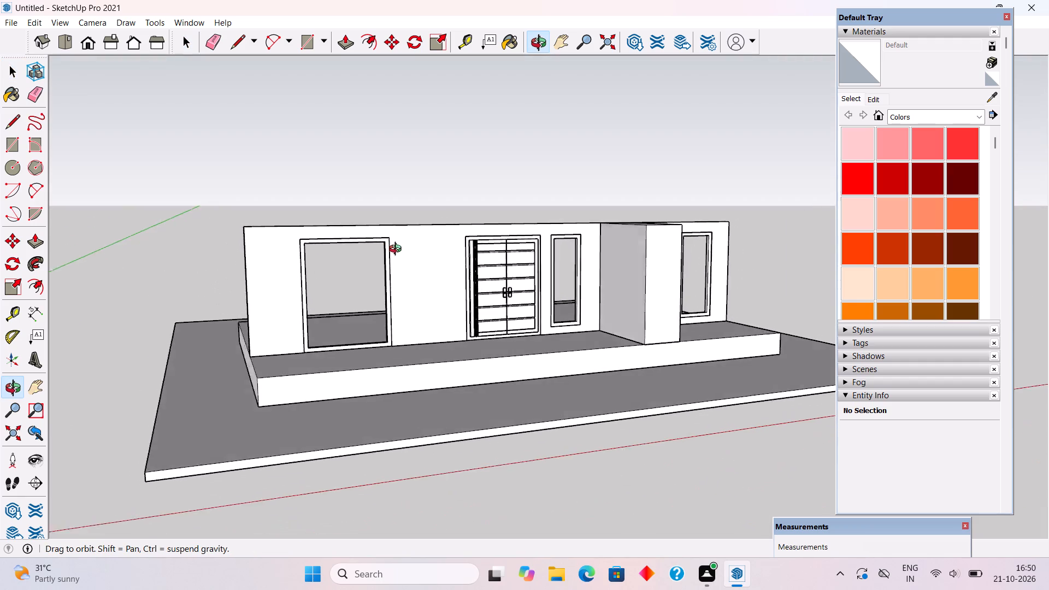
middle_drag(398, 250, 400, 252)
middle_drag(439, 285, 280, 319)
Measure the widths of the existing two-pane window and of the large undivided window beside the entrance door.
key(t)
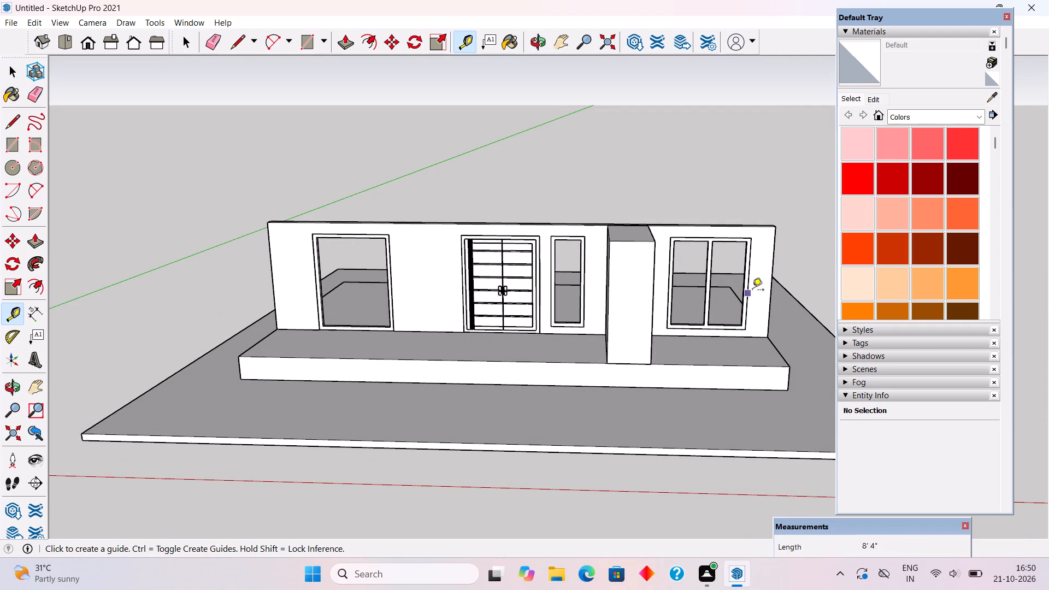
scroll(753, 290, up, 3)
click(747, 304)
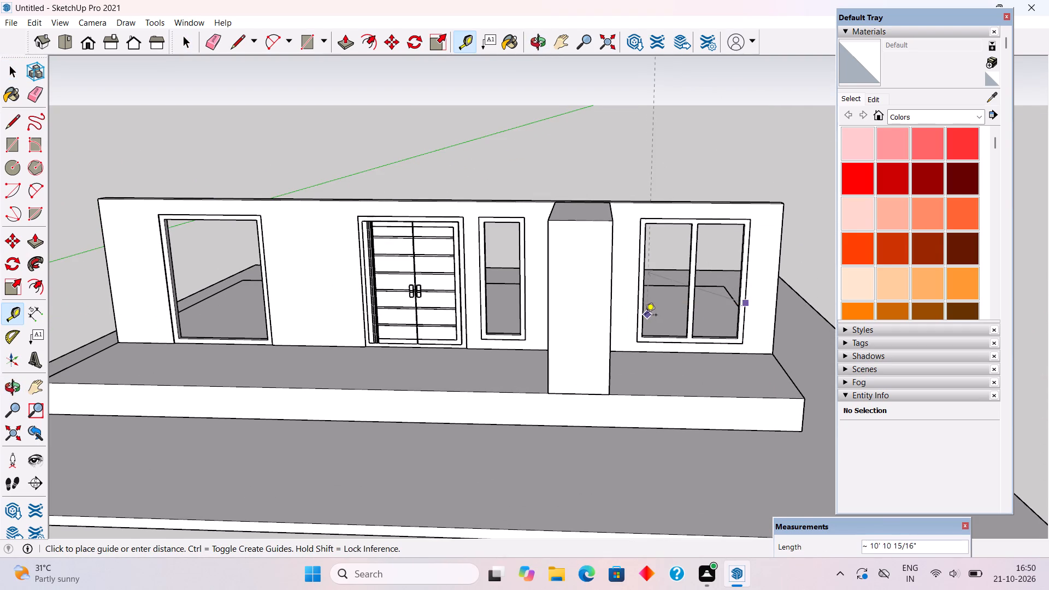
key(space)
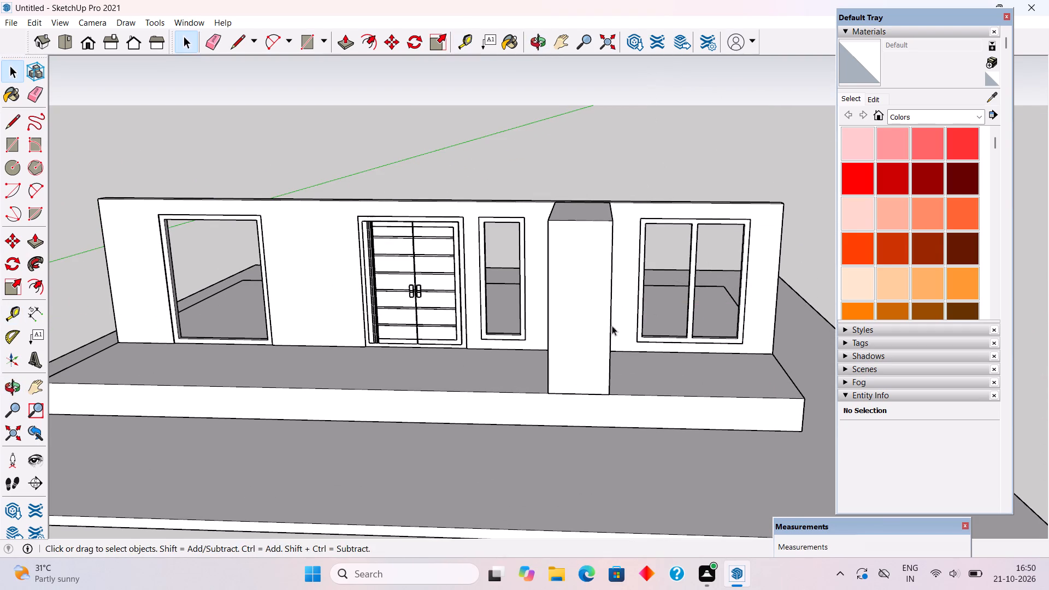
middle_drag(315, 369, 552, 346)
key(t)
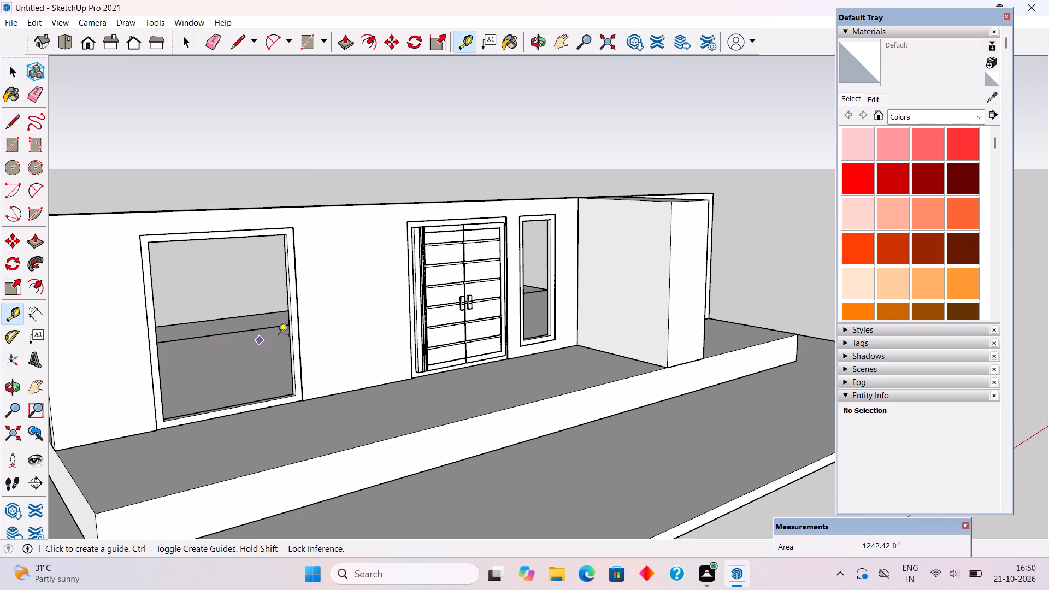
click(300, 328)
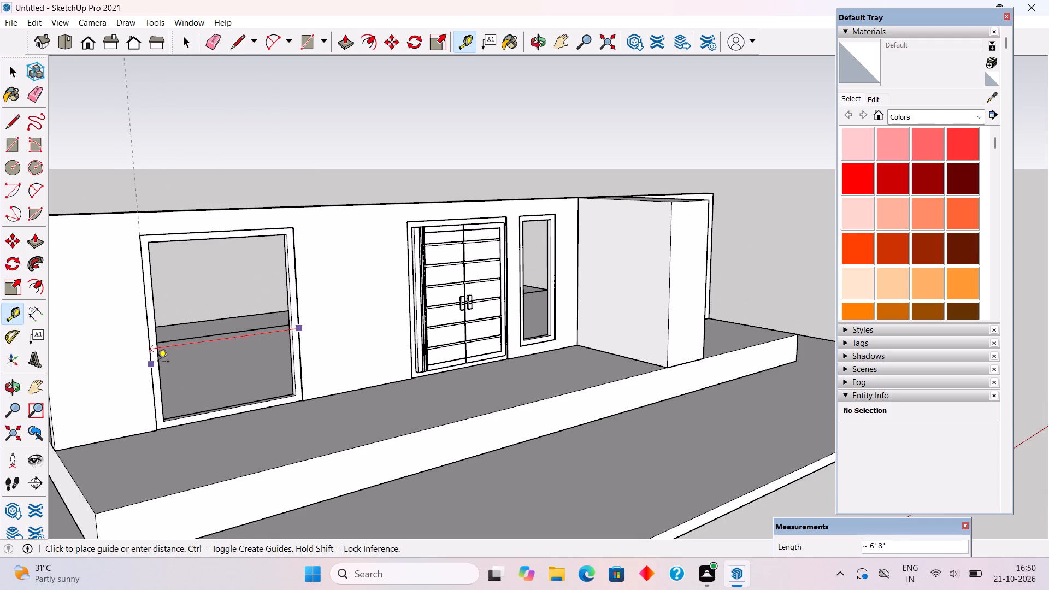
key(space)
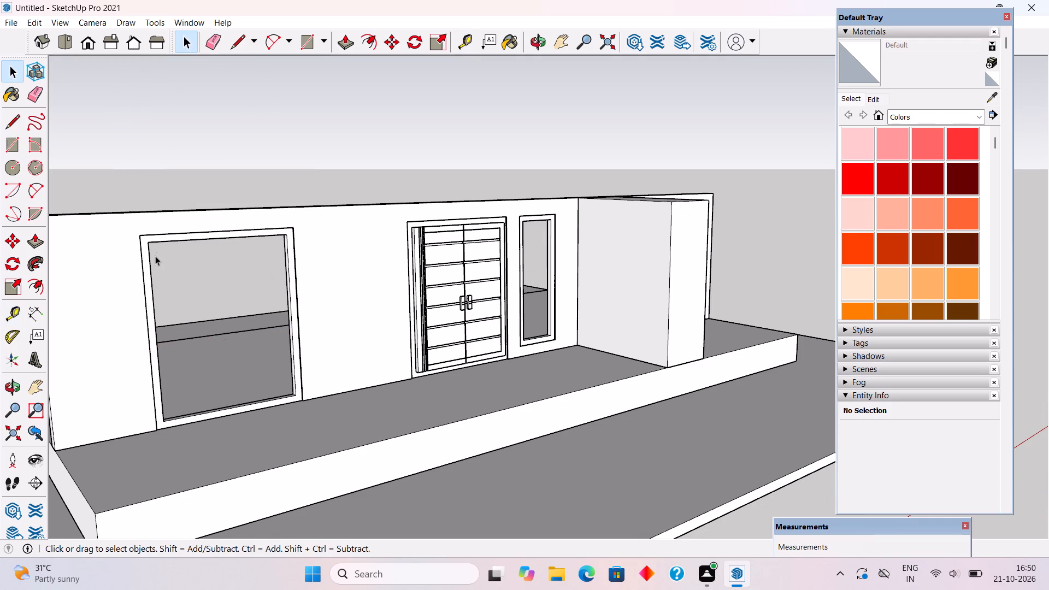
Delete the undivided frame group from the large window opening.
click(150, 239)
scroll(150, 238, up, 4)
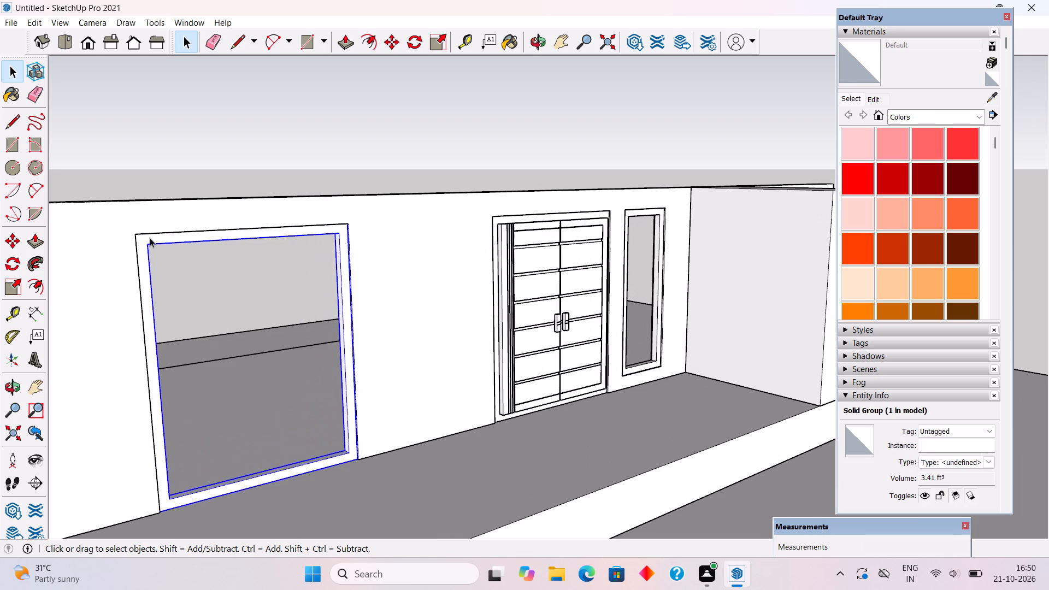
key(Delete)
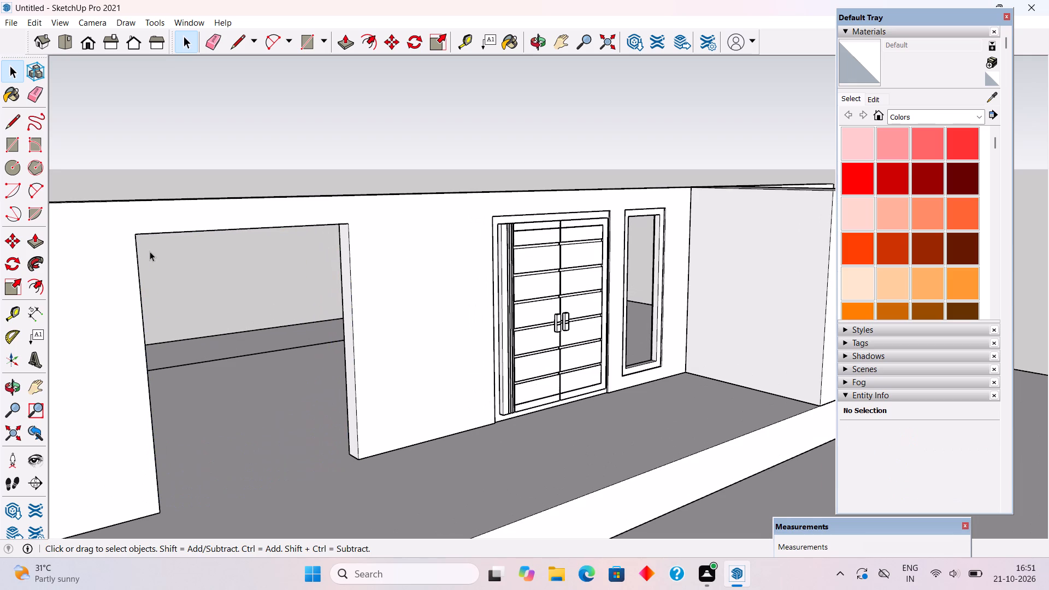
Draw a rectangle filling the large window opening and offset its outline 4" inward.
key(r)
click(134, 235)
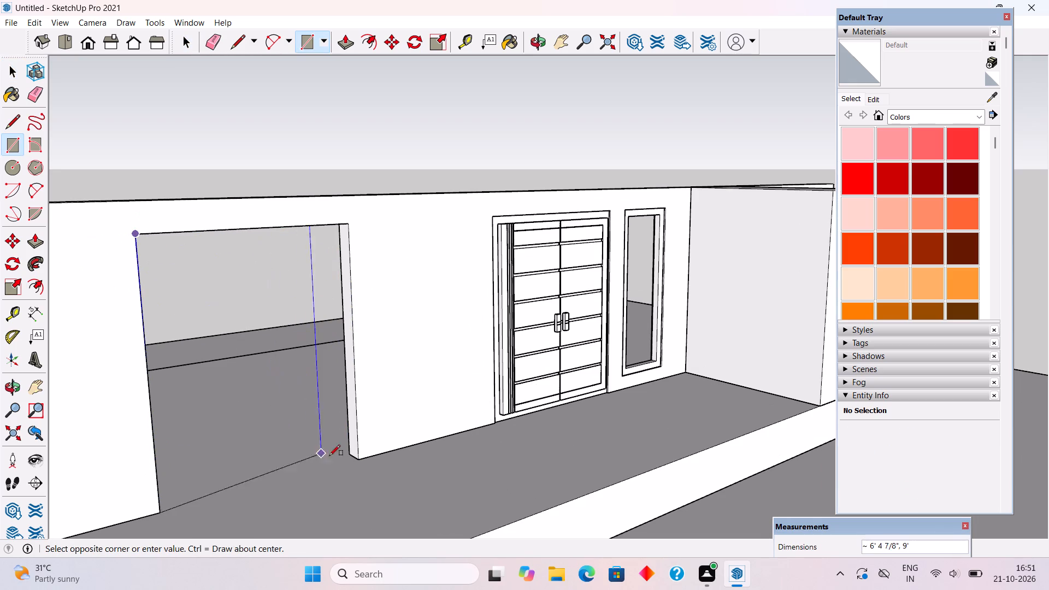
click(361, 462)
key(f)
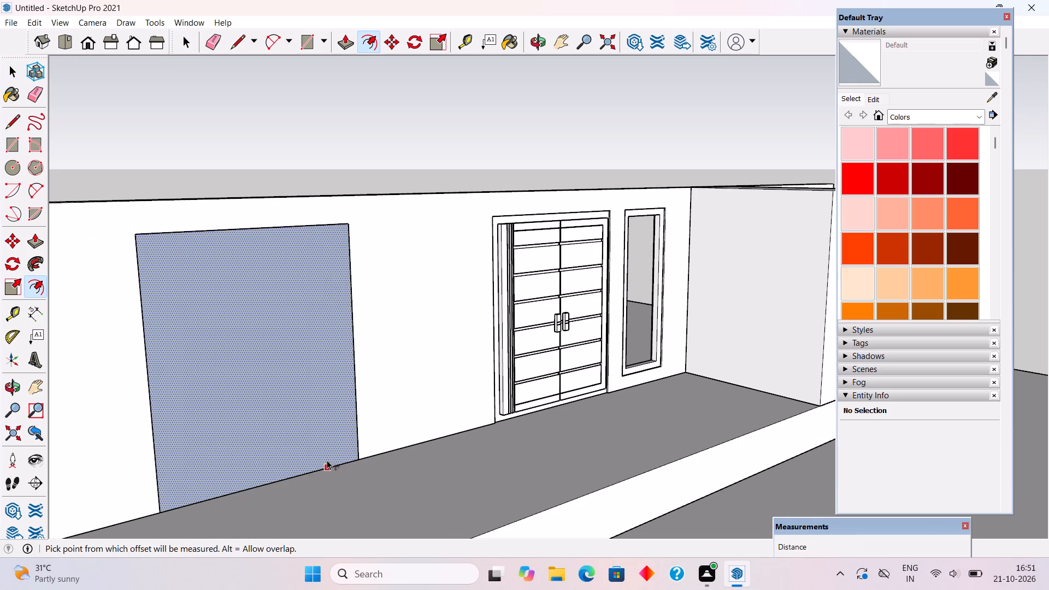
click(327, 460)
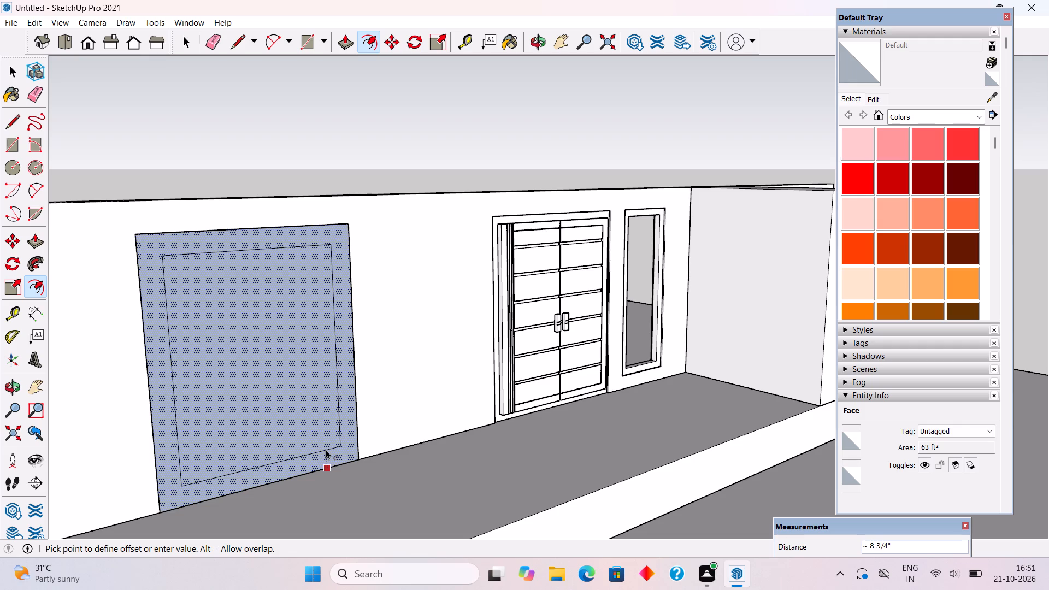
text(4")
key(Return)
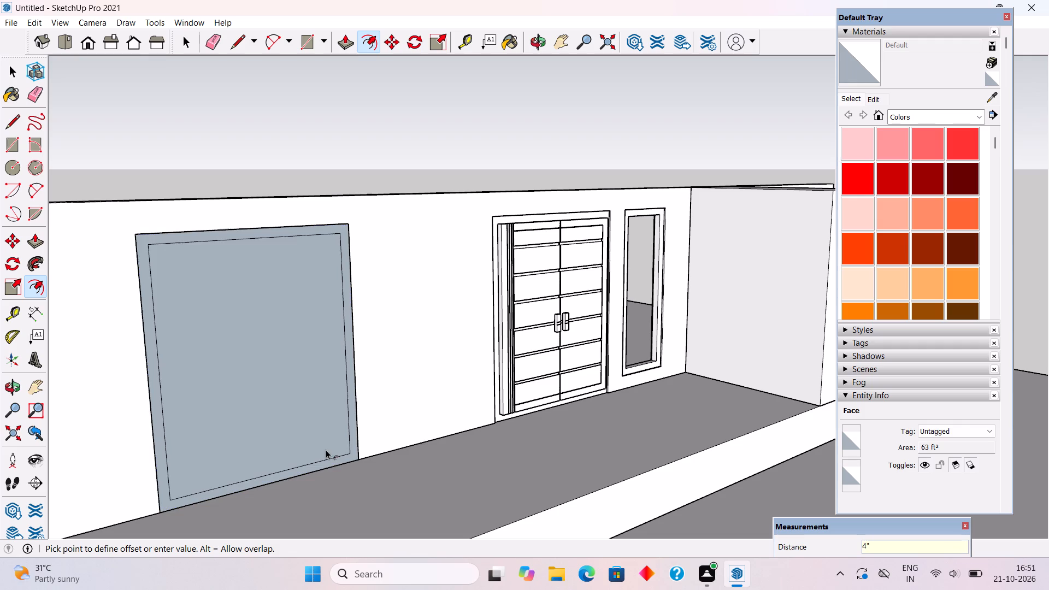
key(space)
Place a vertical guide 3' 2" from the inner outline's side edge, plus parallel guides 2" to either side of it.
key(t)
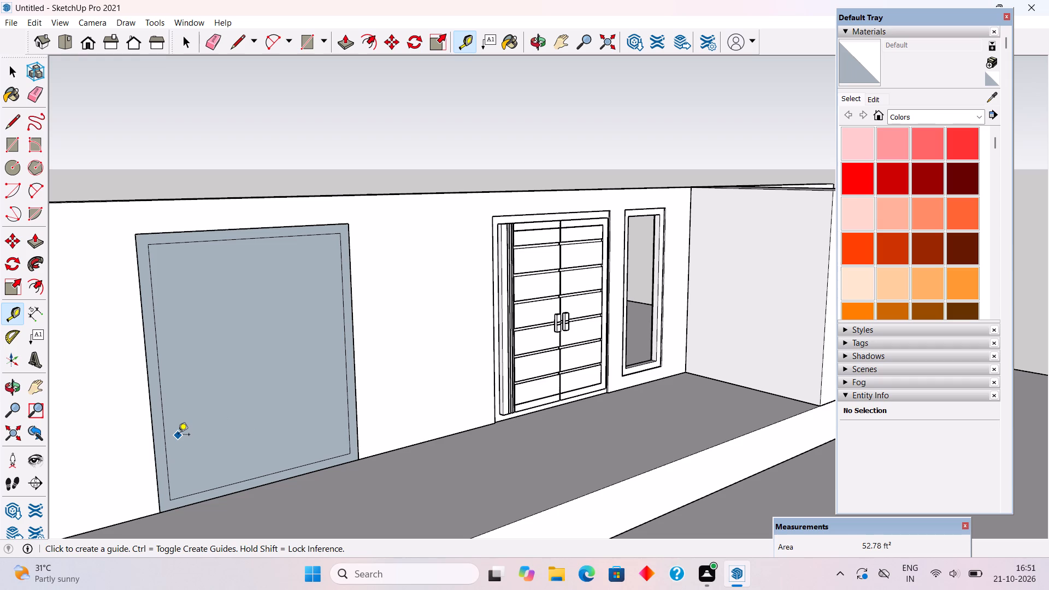
click(166, 470)
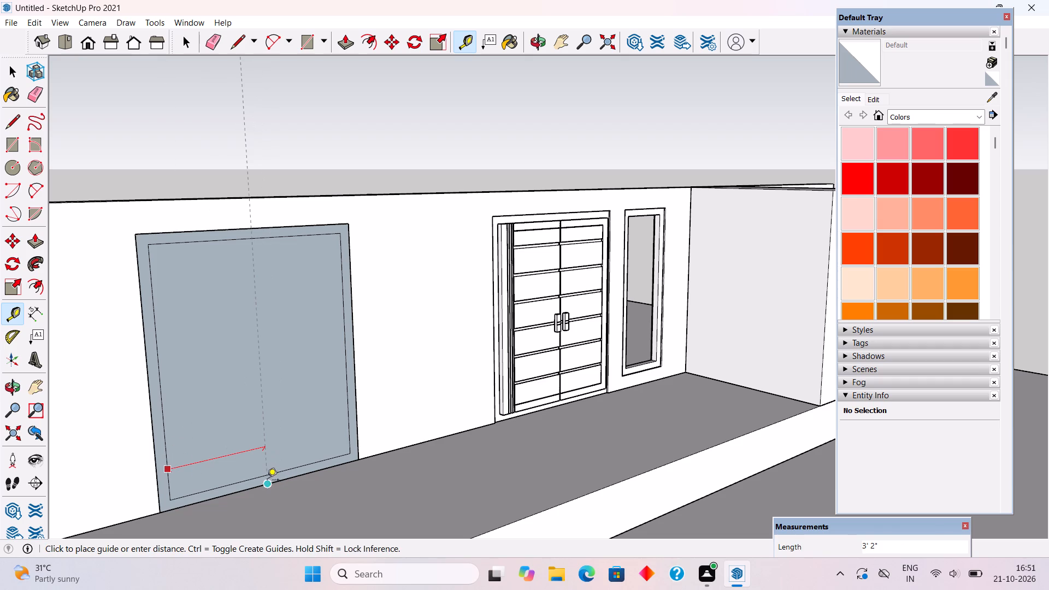
click(266, 475)
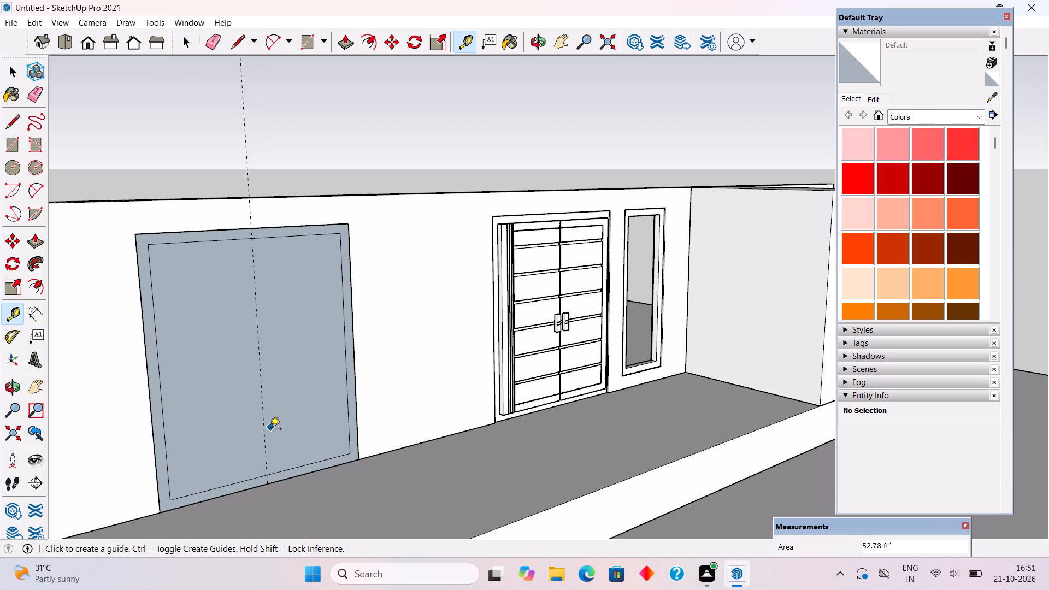
click(268, 435)
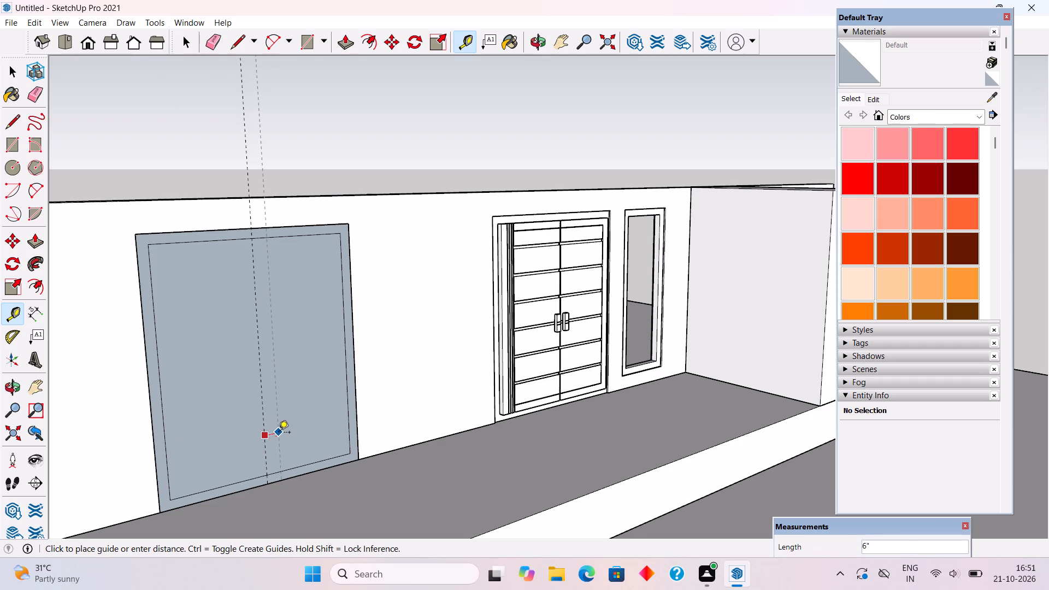
text(2")
key(Return)
scroll(279, 433, up, 3)
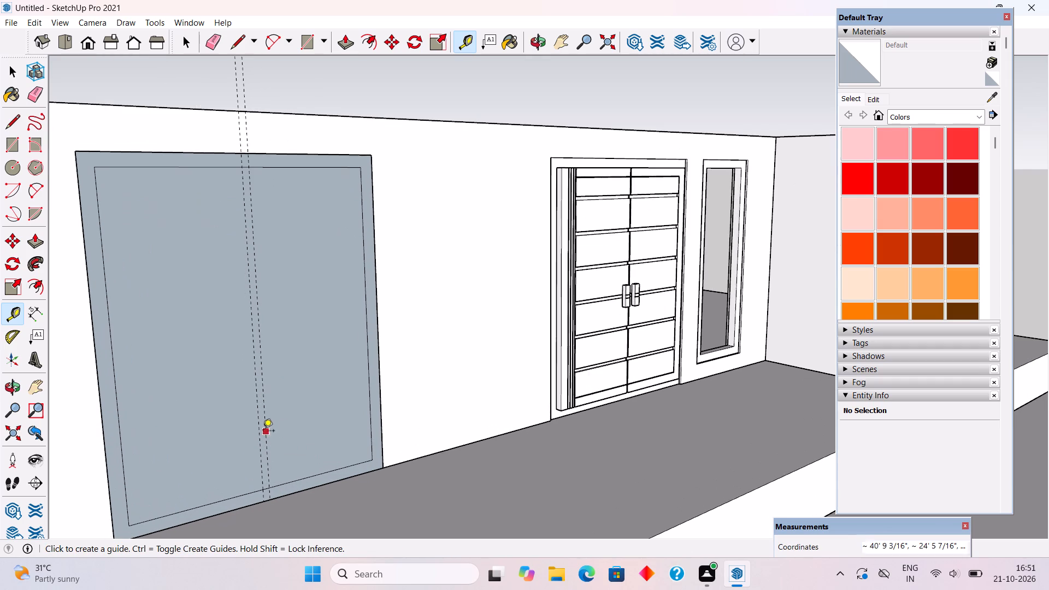
click(262, 432)
text(2")
key(Return)
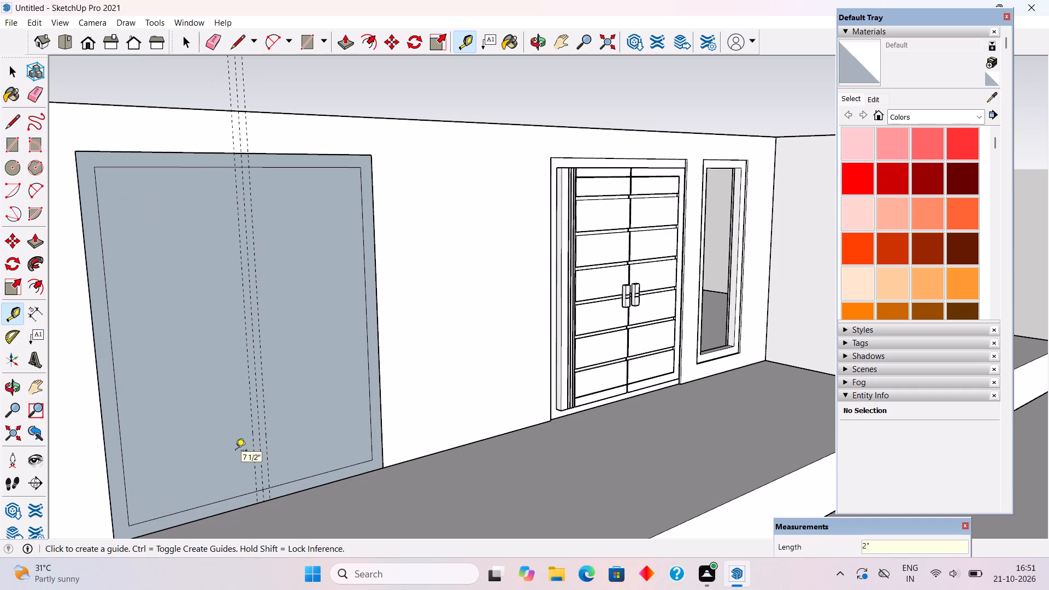
Draw two vertical lines along the outer guides between the inner outline's top and bottom edges, marking the 4" mullion.
key(l)
click(234, 166)
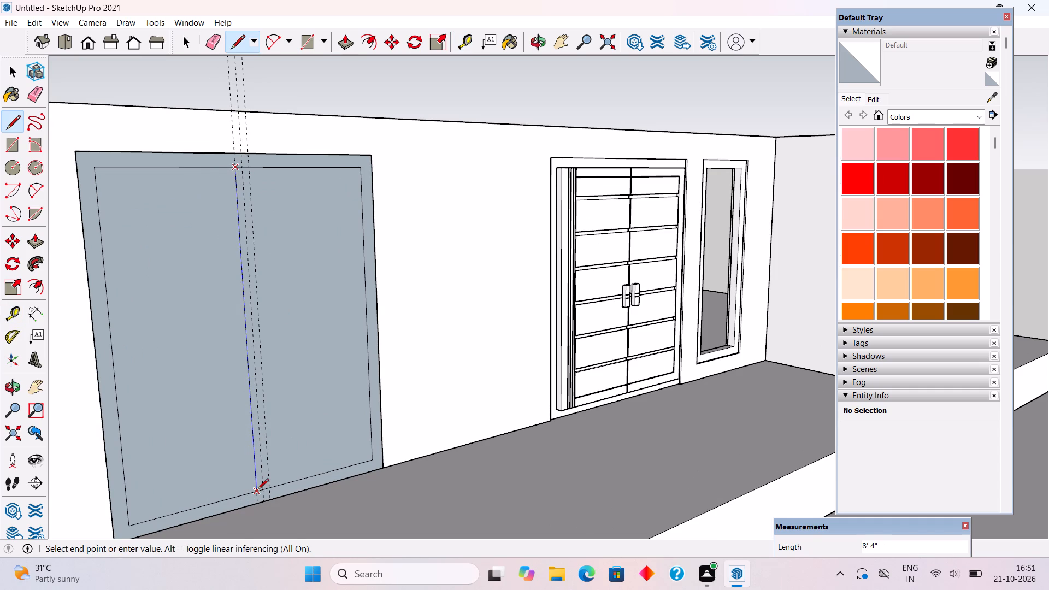
click(257, 491)
click(251, 170)
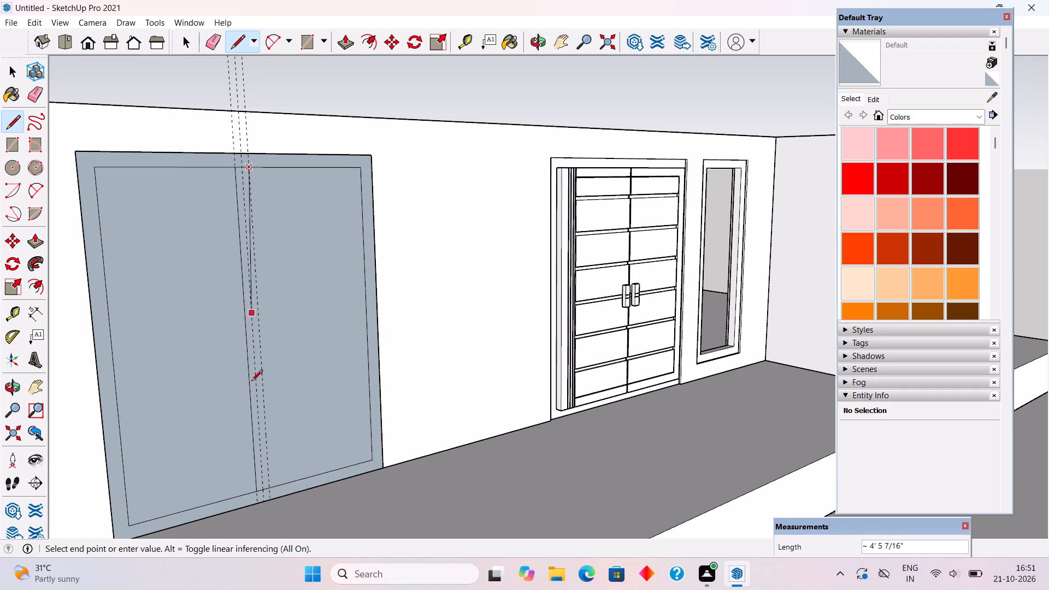
click(270, 487)
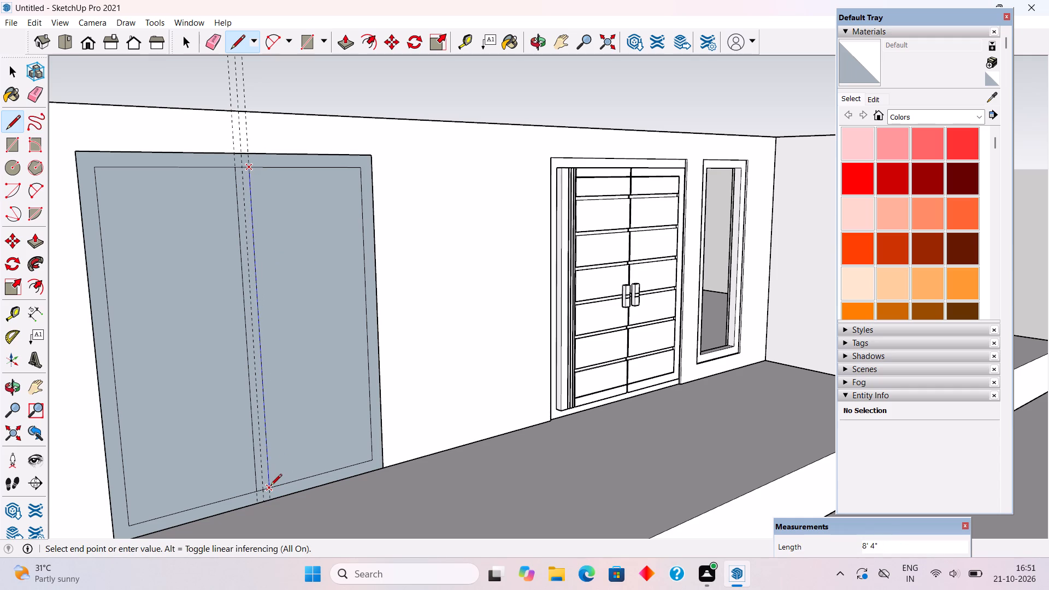
Erase the centre guide and the inner outline's segments between the two mullion lines at the bottom and top.
key(e)
scroll(264, 488, up, 3)
click(264, 488)
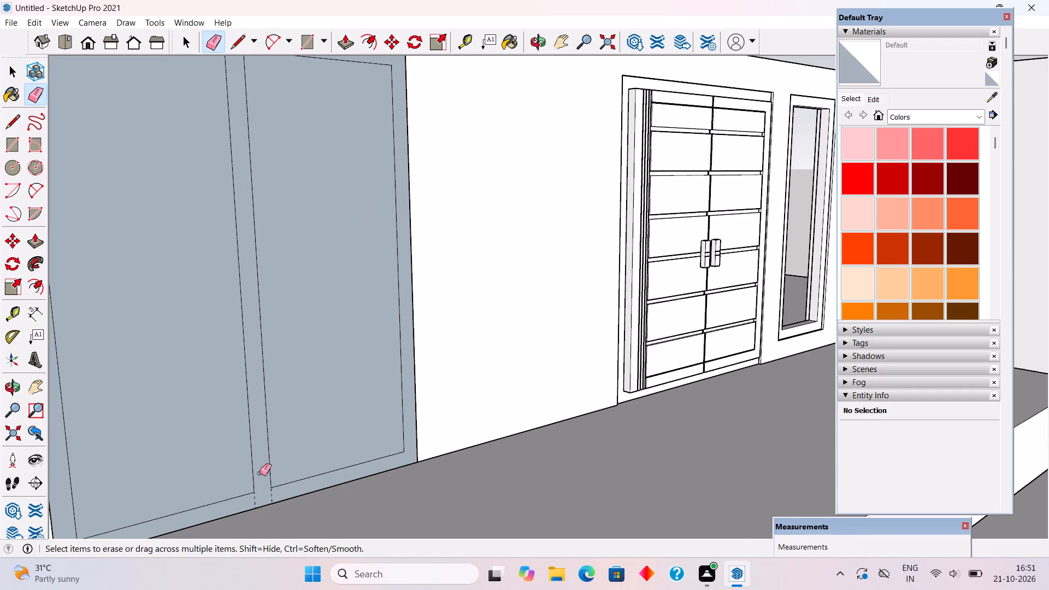
scroll(265, 469, down, 5)
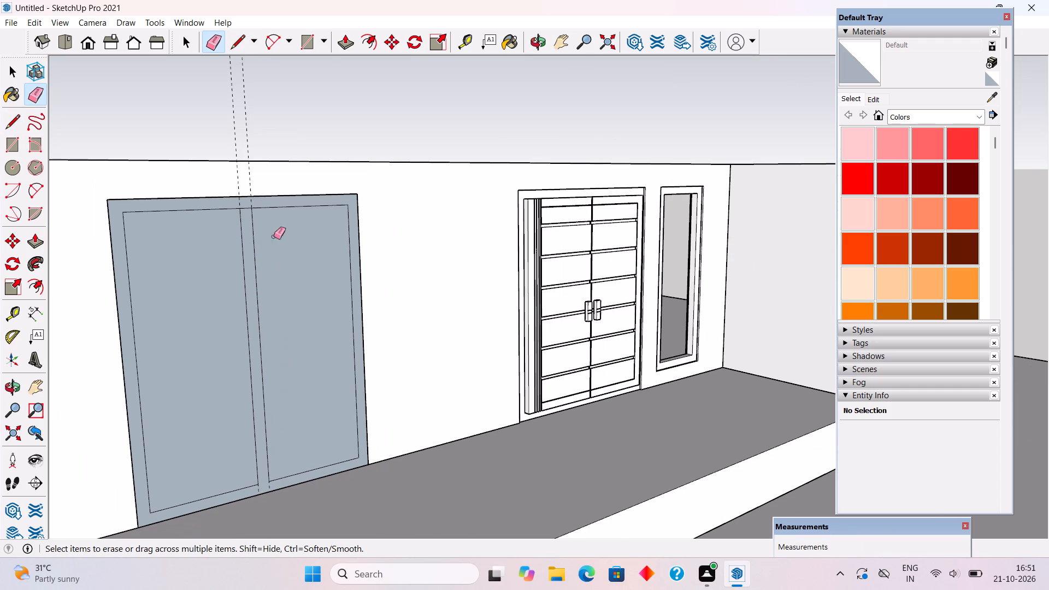
click(247, 206)
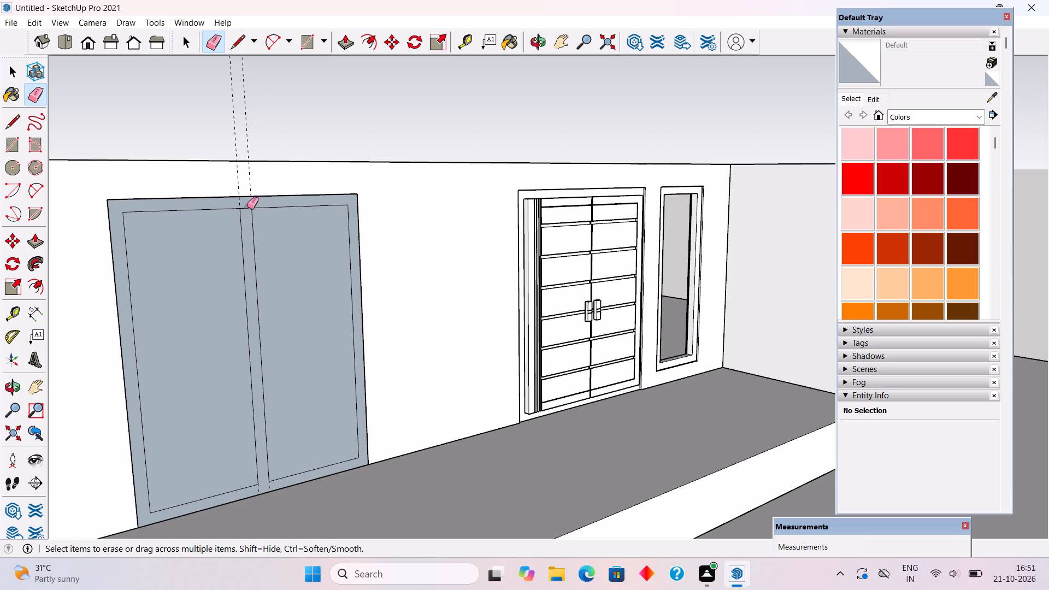
click(247, 208)
key(space)
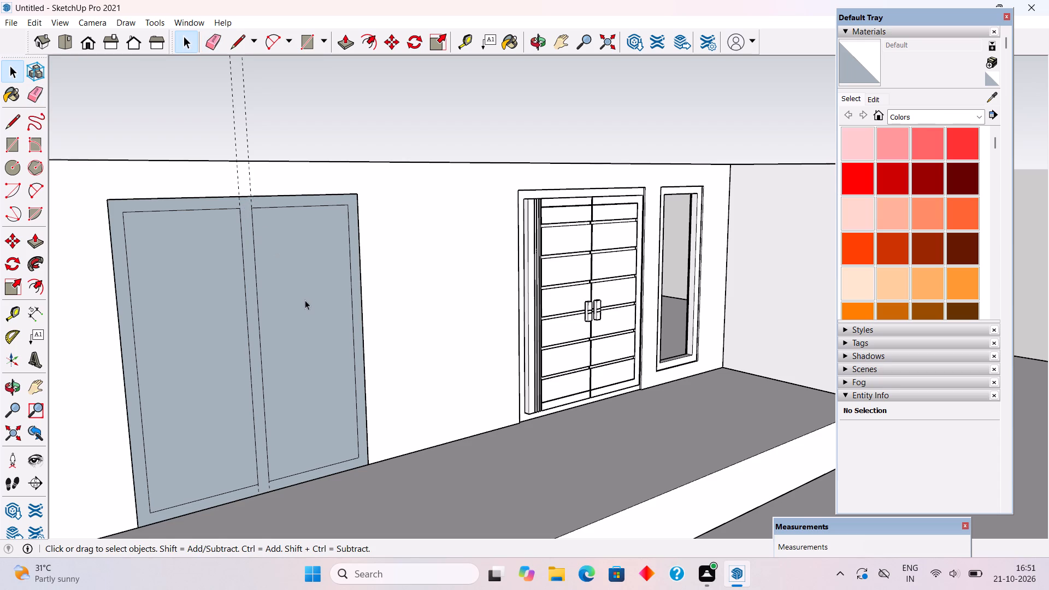
Delete both pane faces on either side of the mullion, leaving only the frame face.
click(305, 300)
key(Delete)
click(203, 349)
key(Delete)
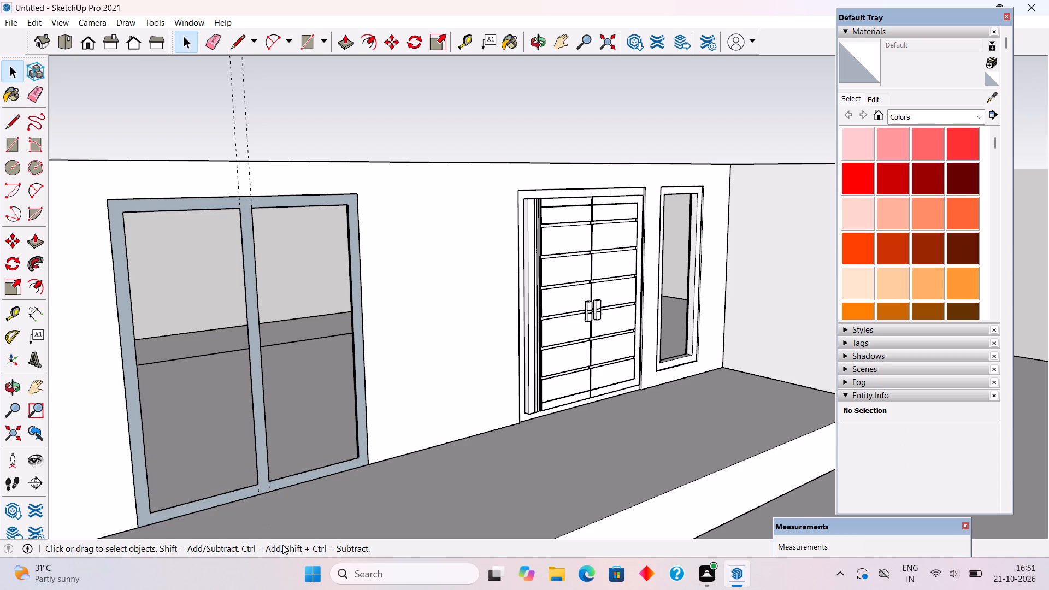
Extrude the two-pane window frame face 4" outward with Push/Pull.
key(p)
click(266, 476)
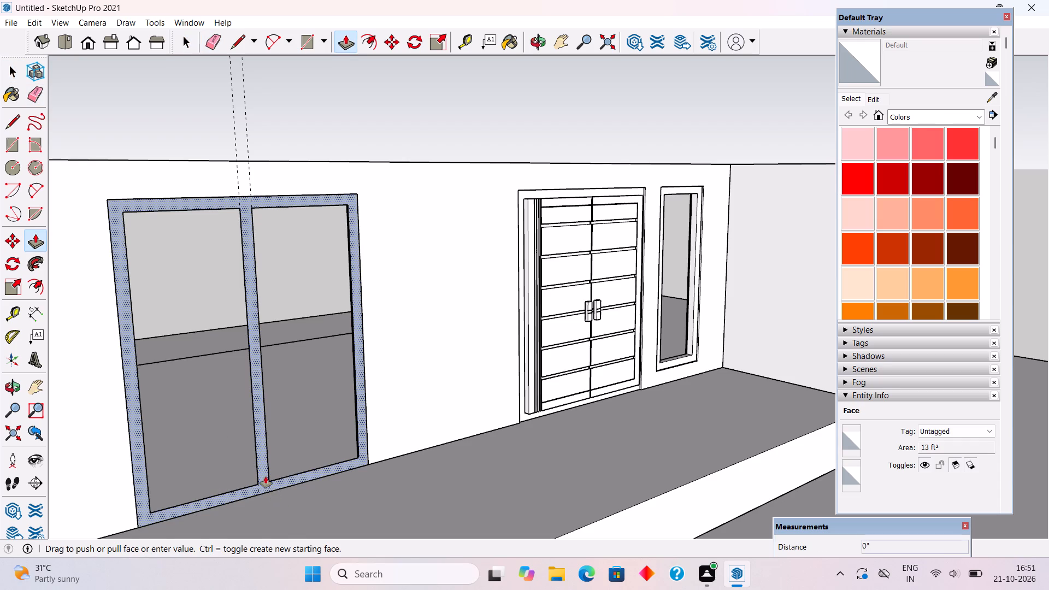
text(4")
key(Return)
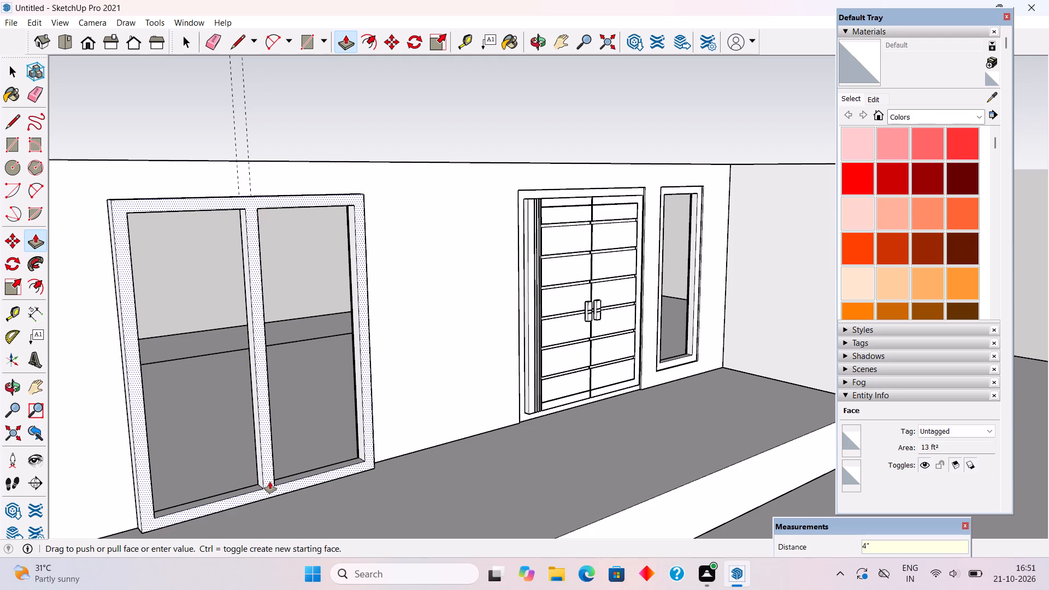
Select the whole extruded two-pane window frame and make it a group.
key(space)
click(270, 482)
triple_click(270, 482)
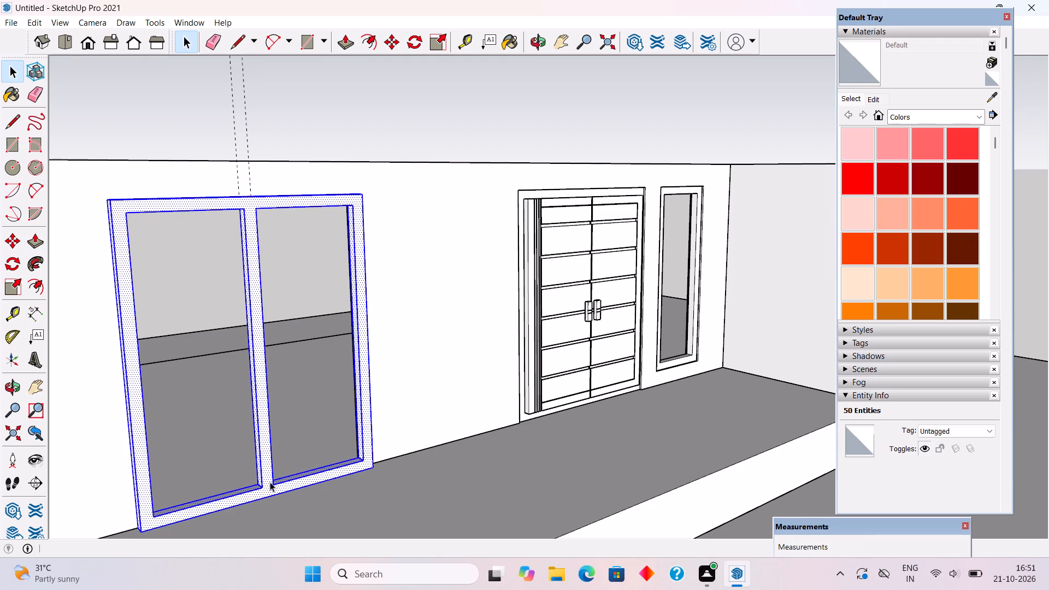
right_click(270, 482)
click(320, 386)
click(292, 240)
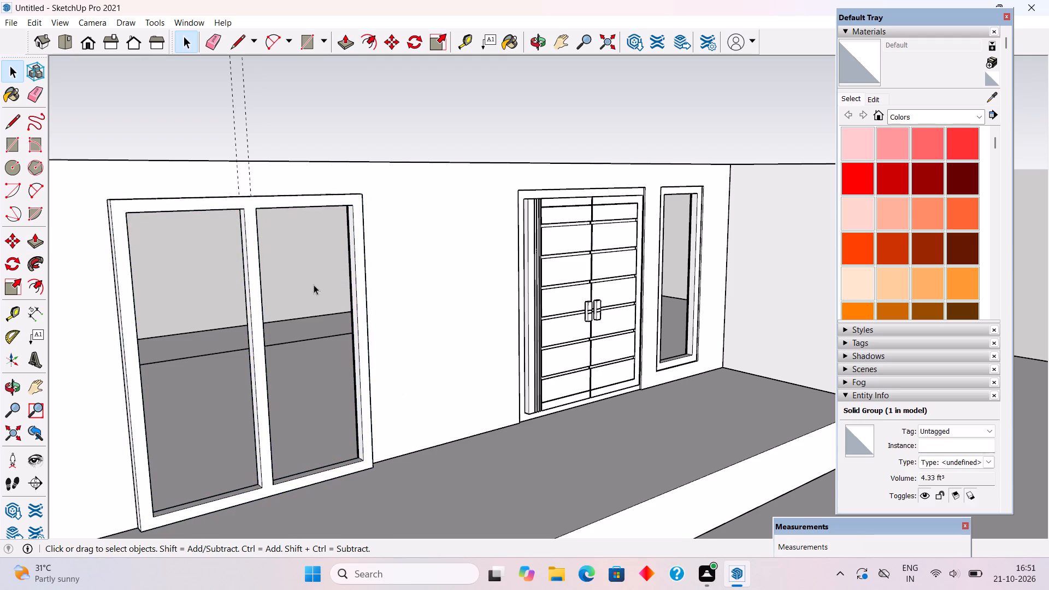
Move the two-pane frame group 4" back into the wall by its bottom corner, flush with the wall face.
middle_drag(355, 441, 243, 437)
scroll(243, 437, down, 7)
scroll(144, 459, up, 6)
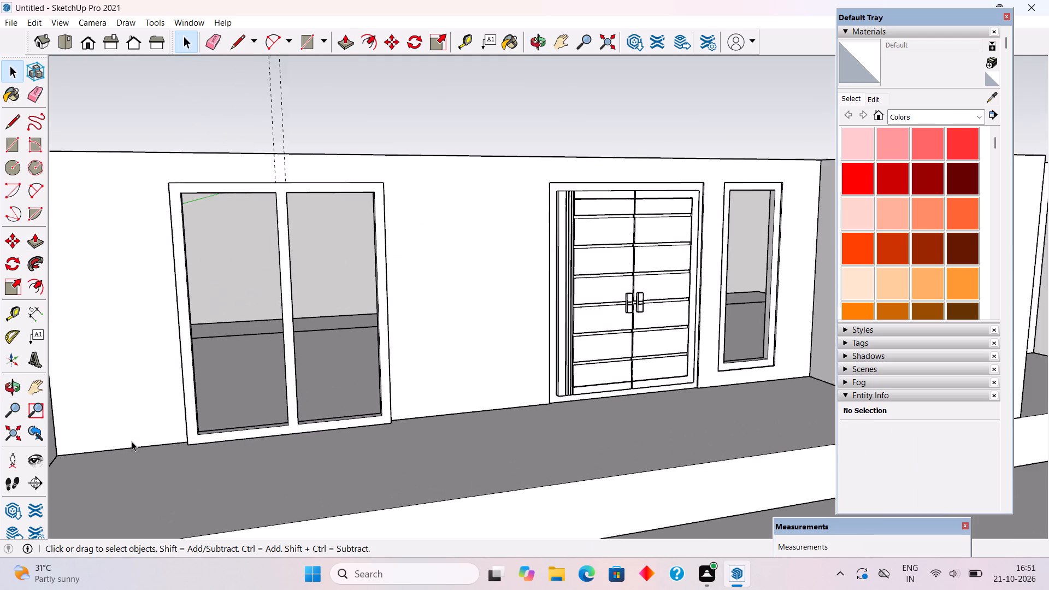
scroll(132, 441, up, 2)
middle_drag(152, 457, 269, 476)
scroll(261, 515, up, 7)
click(250, 494)
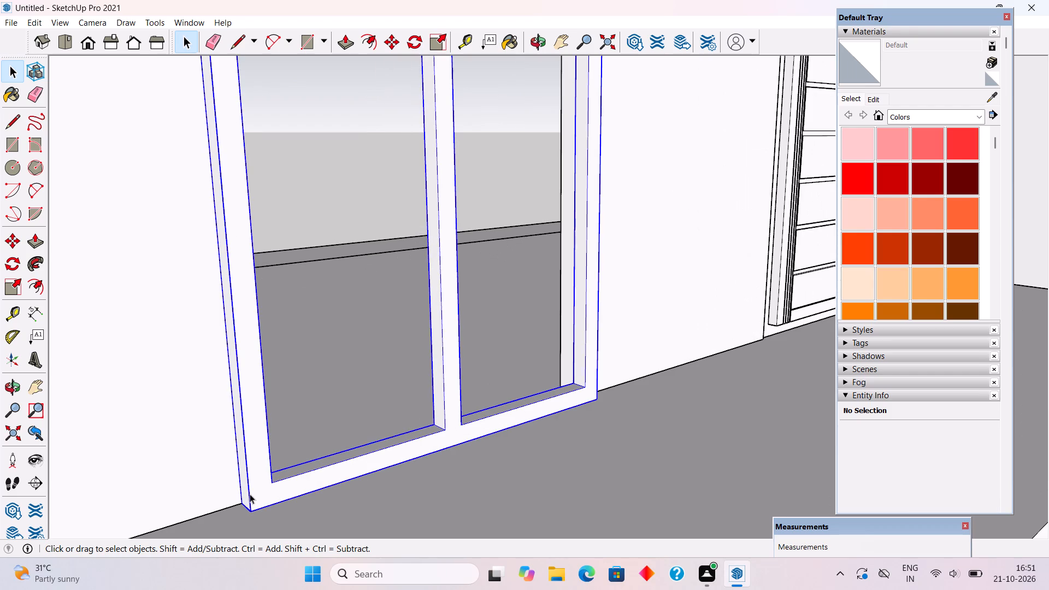
key(m)
scroll(614, 429, up, 4)
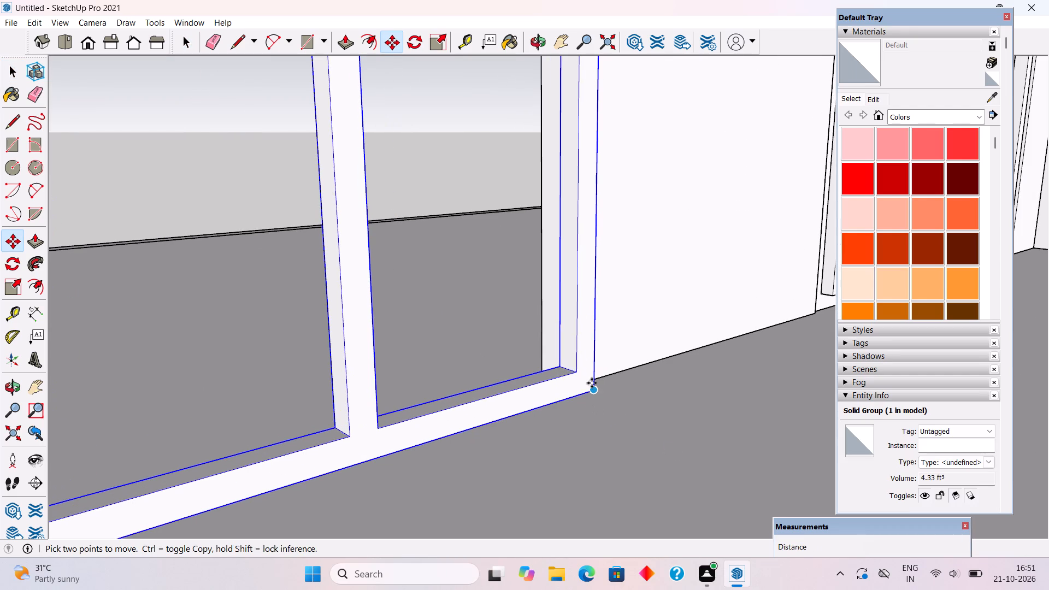
click(595, 394)
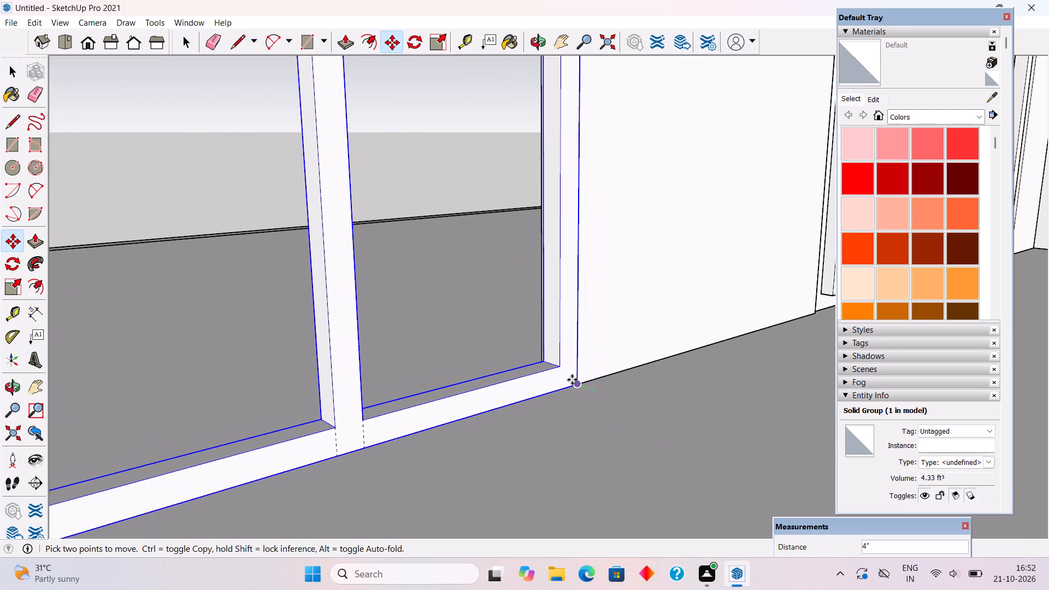
click(572, 380)
Move the two-pane frame group another 1" inward so it is recessed in the wall opening.
scroll(572, 380, up, 9)
click(577, 380)
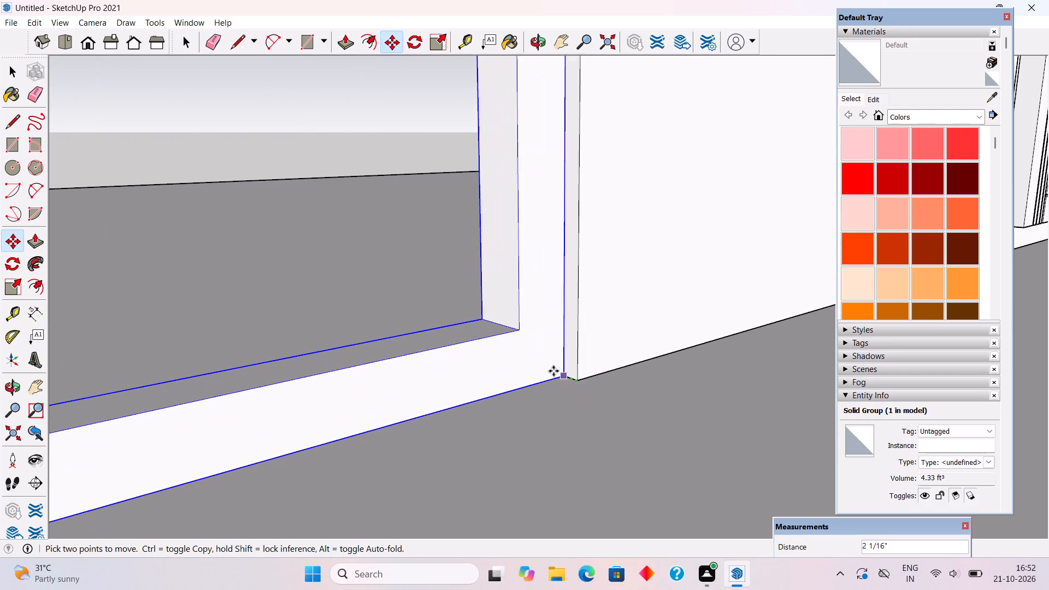
text(1")
key(Return)
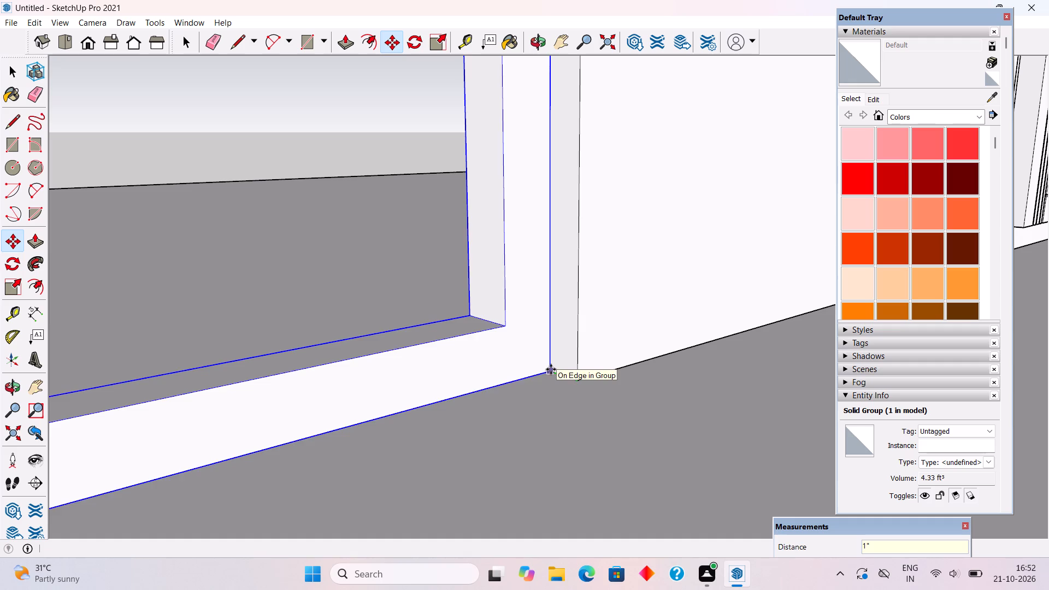
key(space)
click(376, 122)
Draw a 3' by 8'4" pane rectangle from corner to corner of the large window's left opening.
scroll(421, 292, down, 13)
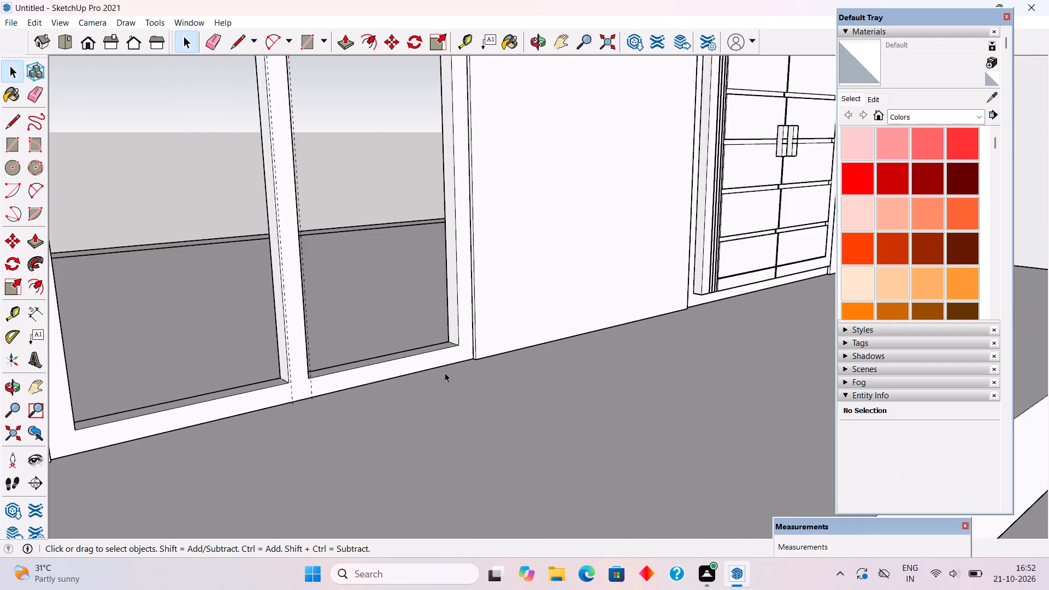
scroll(445, 373, down, 11)
middle_drag(480, 359, 365, 388)
scroll(271, 180, up, 2)
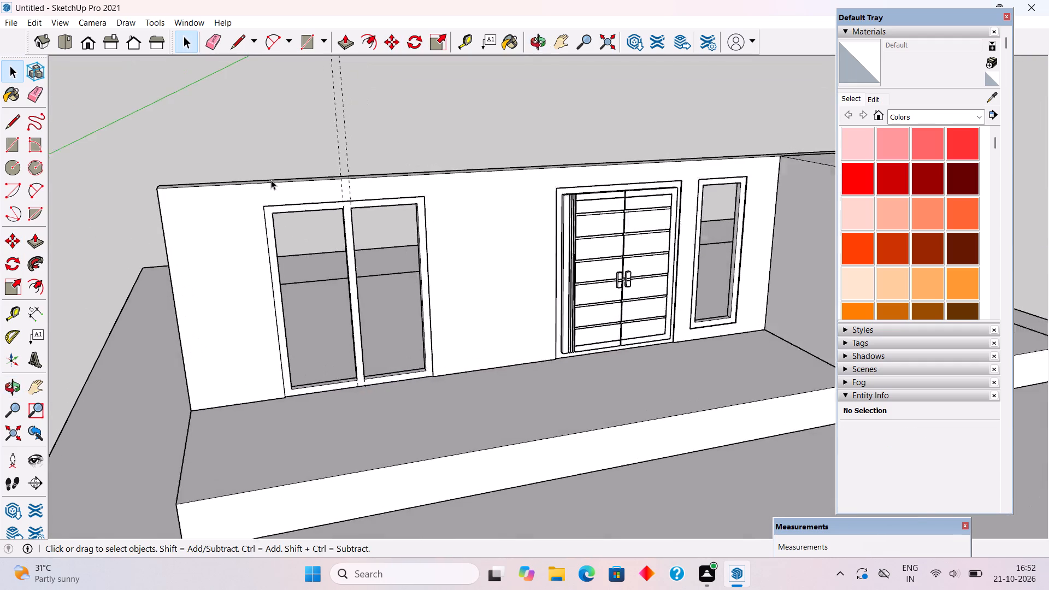
scroll(271, 180, up, 2)
key(r)
click(270, 226)
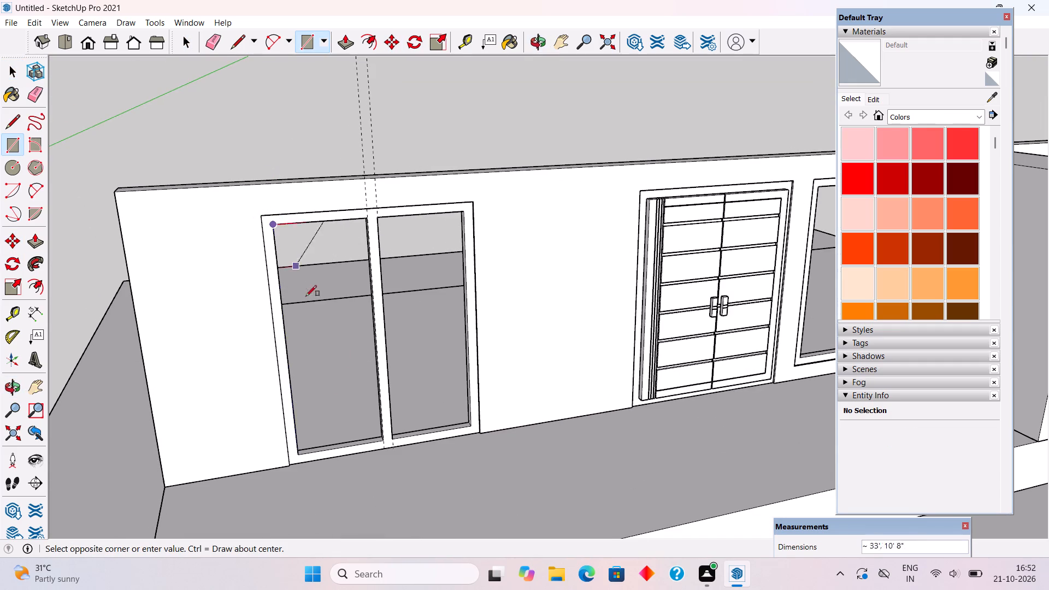
click(382, 439)
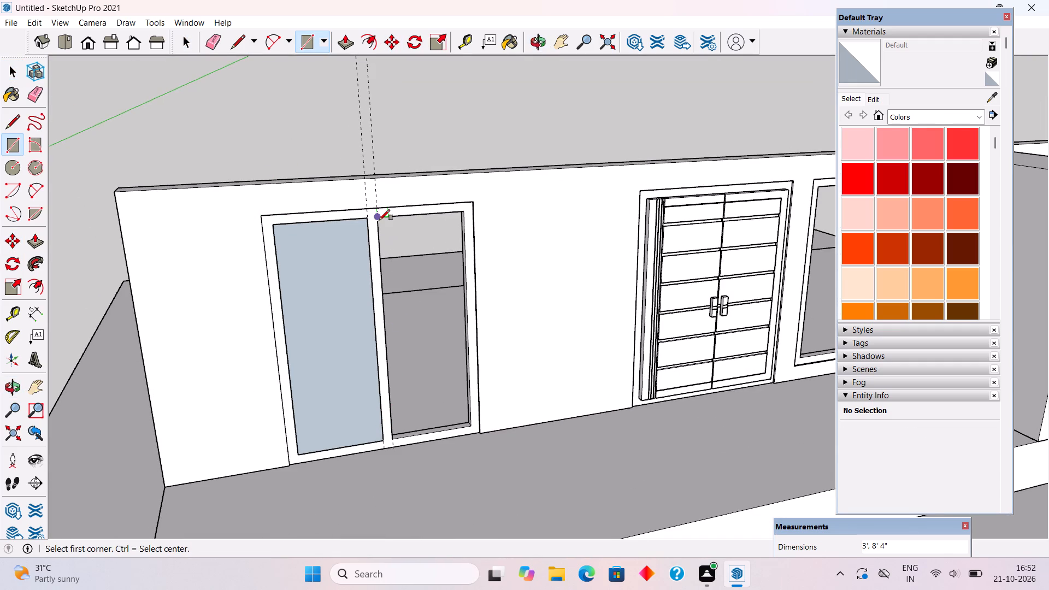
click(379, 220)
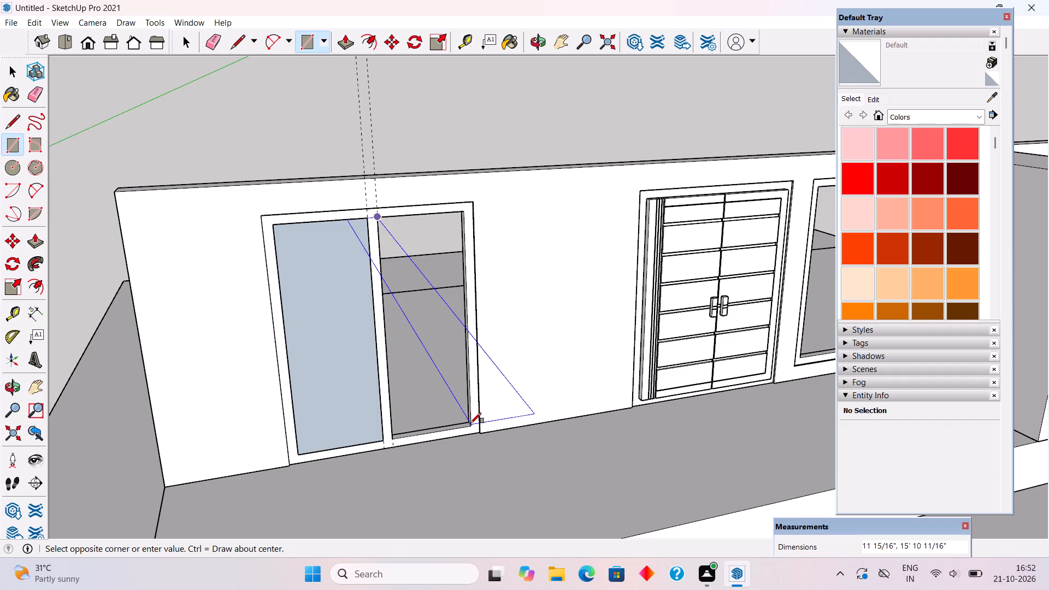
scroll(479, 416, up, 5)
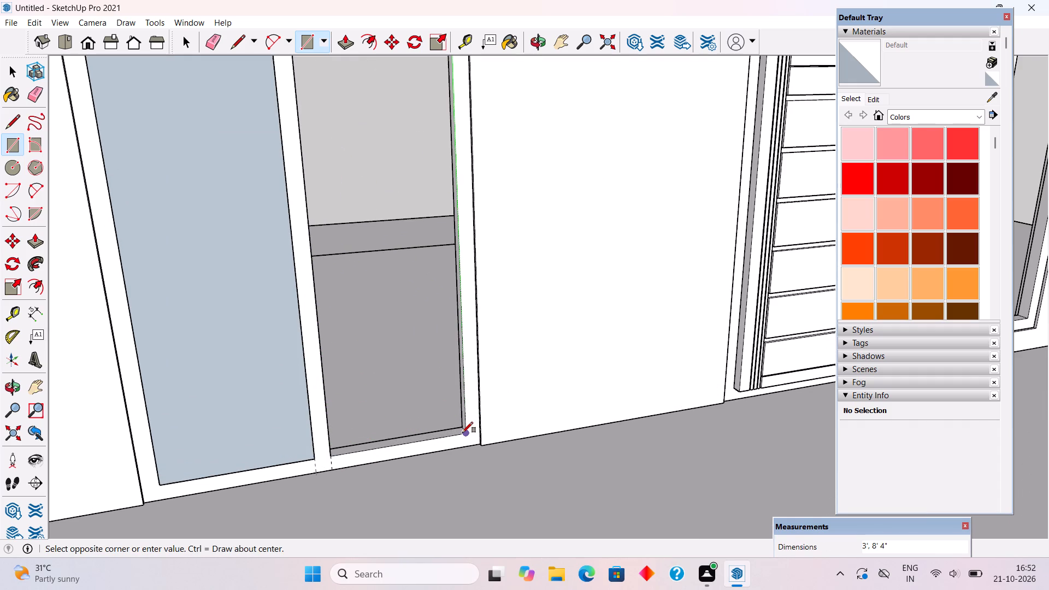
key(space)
Draw a pane rectangle filling the large window's right opening and make it a group.
key(r)
scroll(414, 370, down, 1)
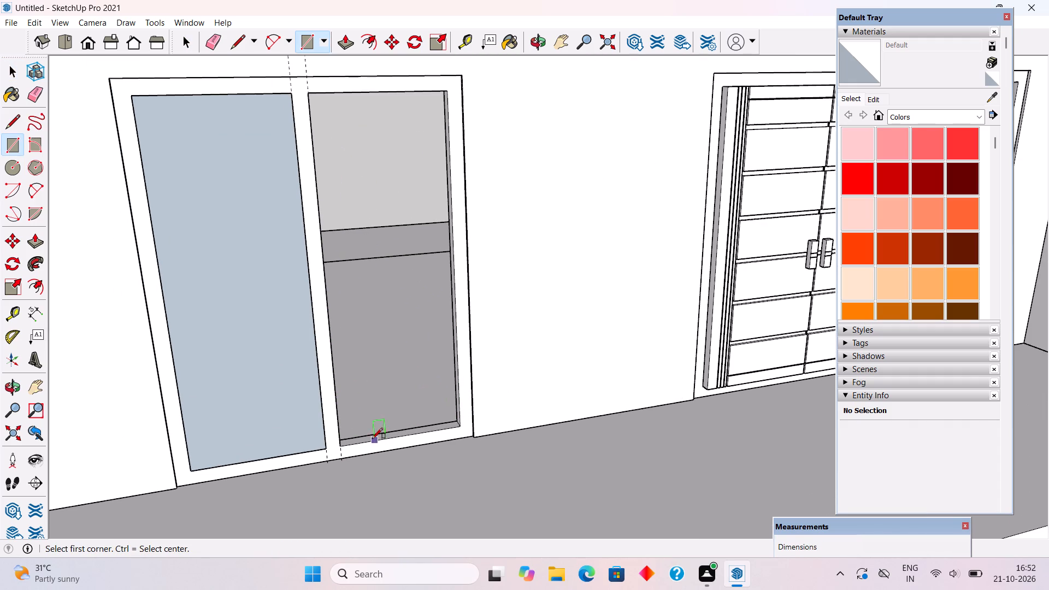
click(339, 446)
scroll(404, 368, down, 4)
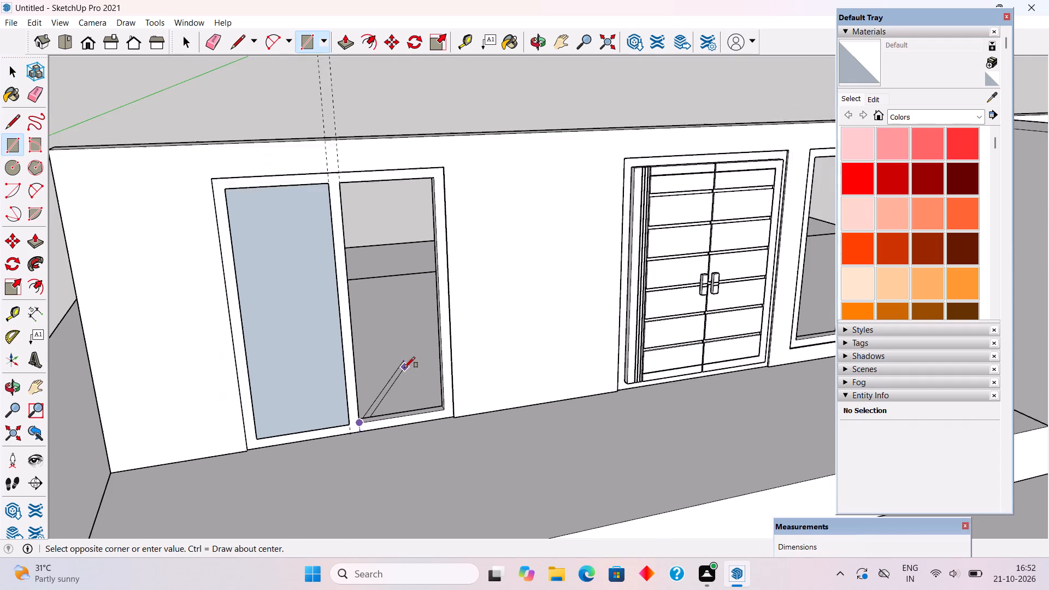
scroll(423, 284, up, 4)
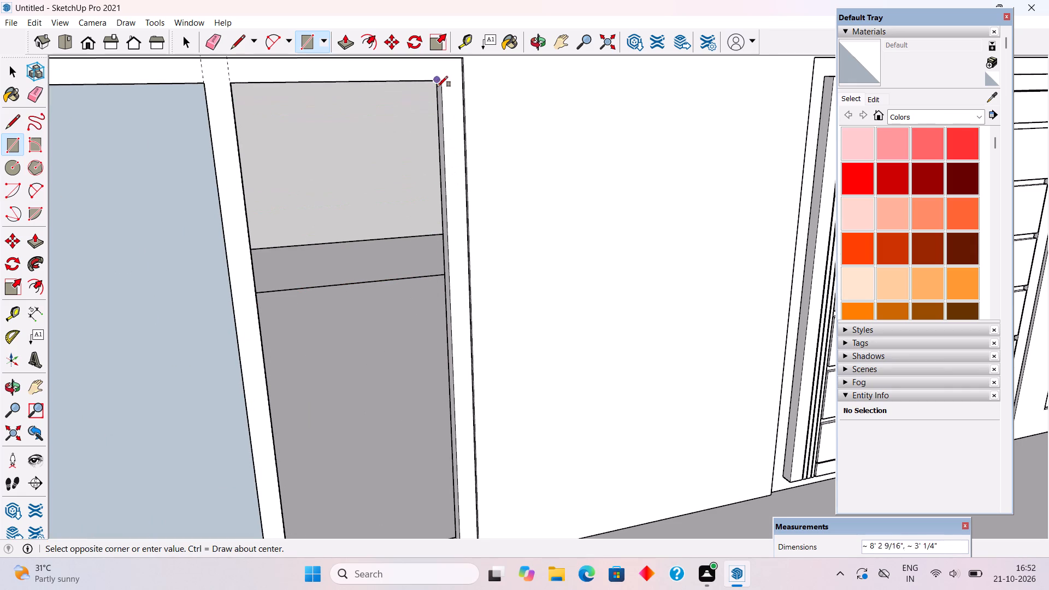
click(438, 85)
middle_drag(402, 248, 155, 338)
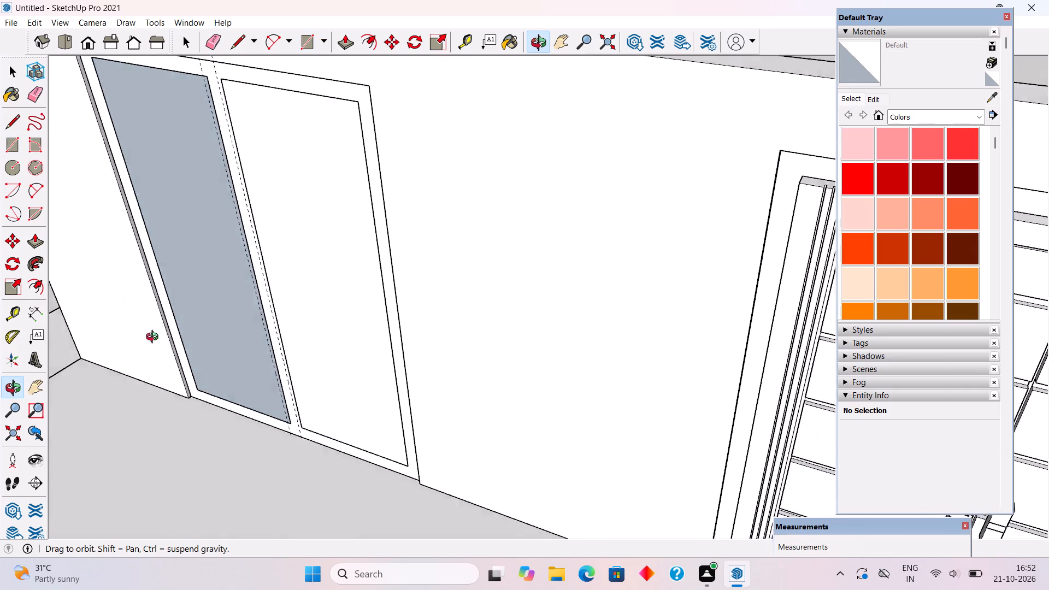
middle_drag(155, 338, 126, 394)
scroll(202, 409, up, 5)
scroll(407, 421, up, 3)
key(space)
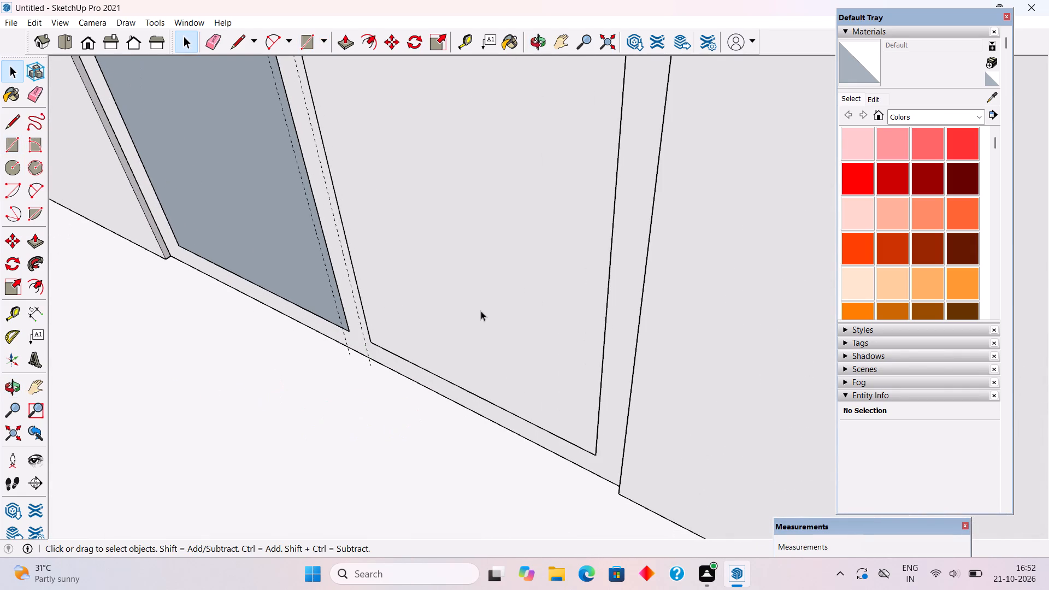
triple_click(481, 311)
right_click(481, 311)
click(515, 423)
Draw a pane rectangle filling the narrow window frame beside the entrance door and make it a group.
scroll(512, 419, down, 3)
scroll(512, 419, up, 1)
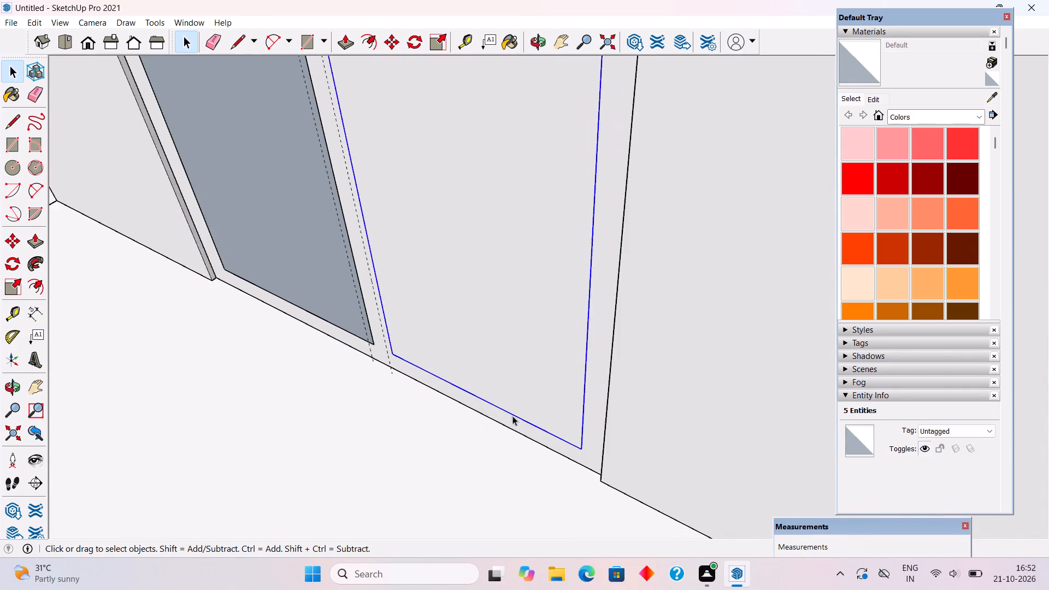
scroll(510, 398, down, 17)
middle_drag(325, 445, 469, 329)
scroll(792, 440, up, 5)
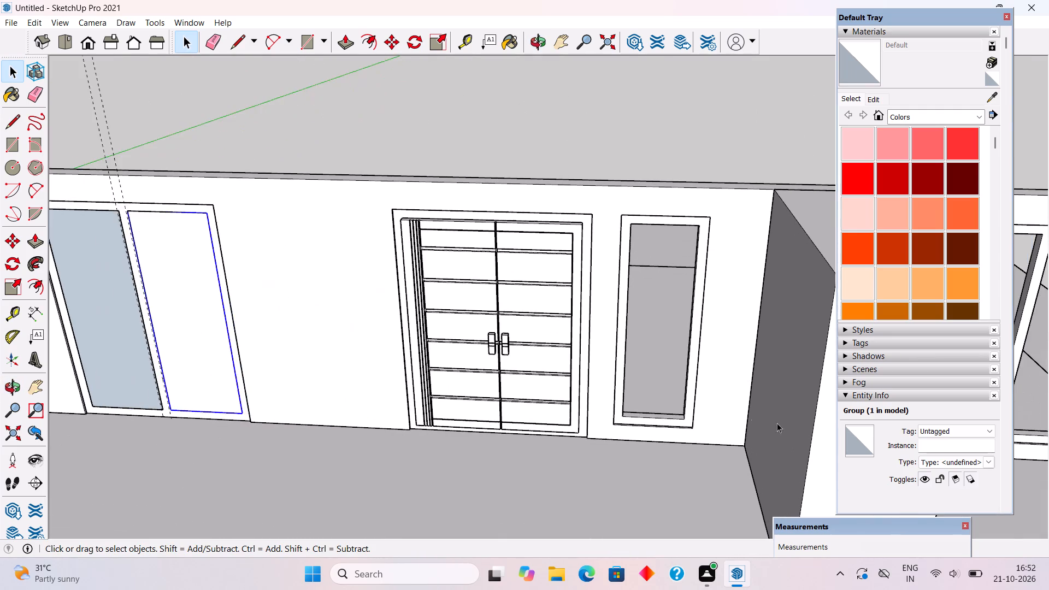
scroll(721, 407, up, 5)
middle_drag(678, 462, 752, 496)
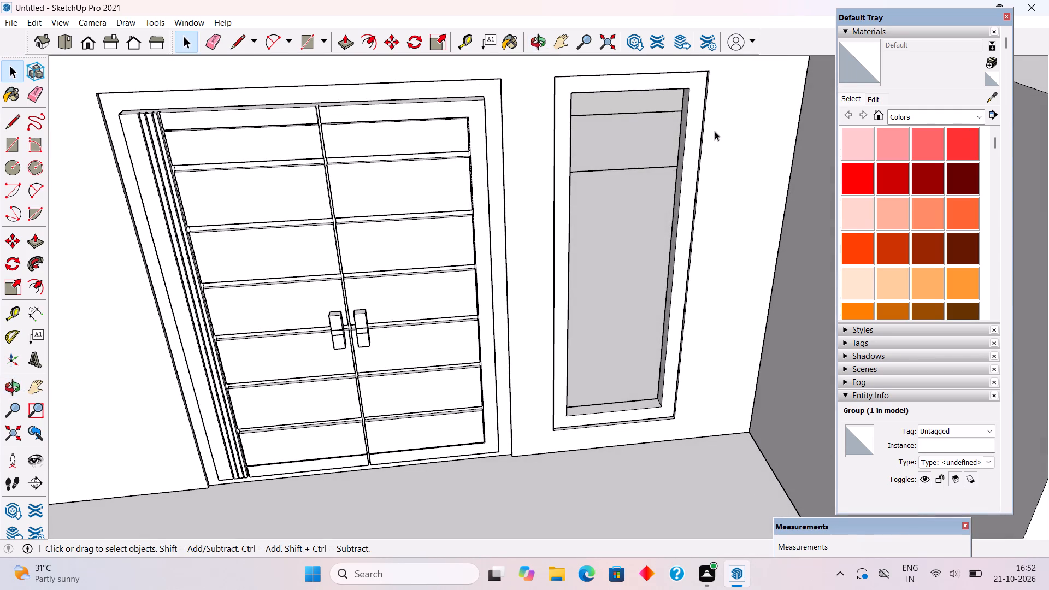
key(r)
click(570, 91)
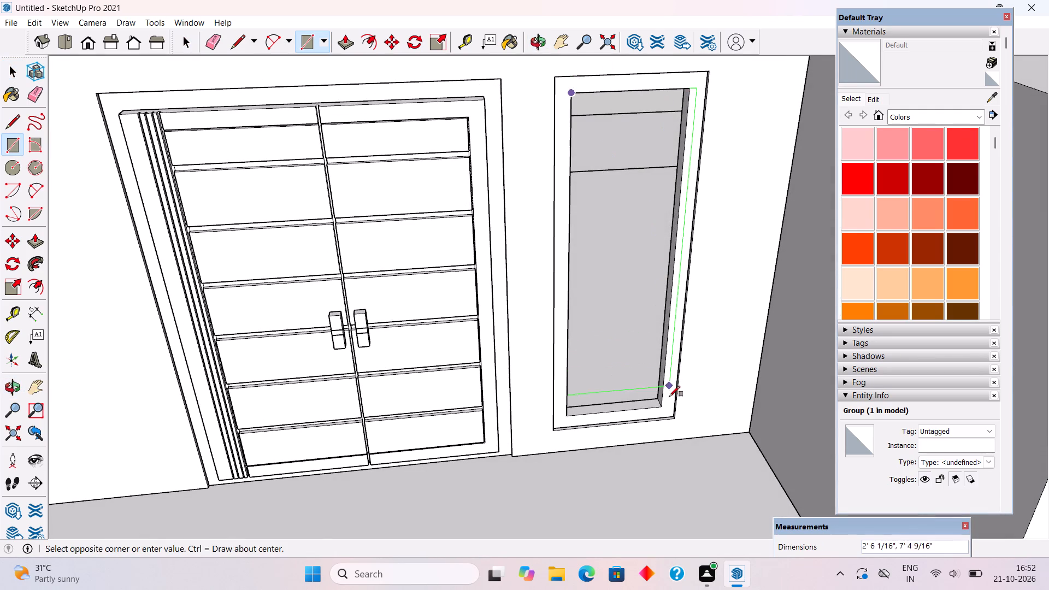
click(661, 405)
key(space)
triple_click(639, 369)
right_click(639, 369)
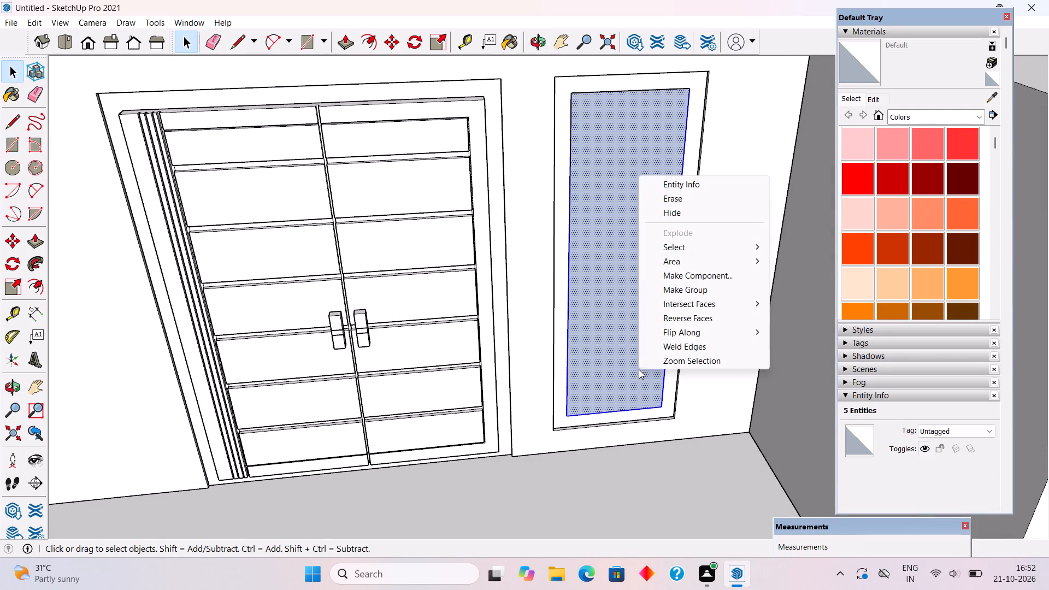
click(666, 293)
Draw two pane rectangles, 3' by 7'8", filling both openings of the two-pane window beyond the projecting wall.
scroll(465, 388, down, 9)
scroll(422, 375, up, 1)
scroll(412, 377, down, 4)
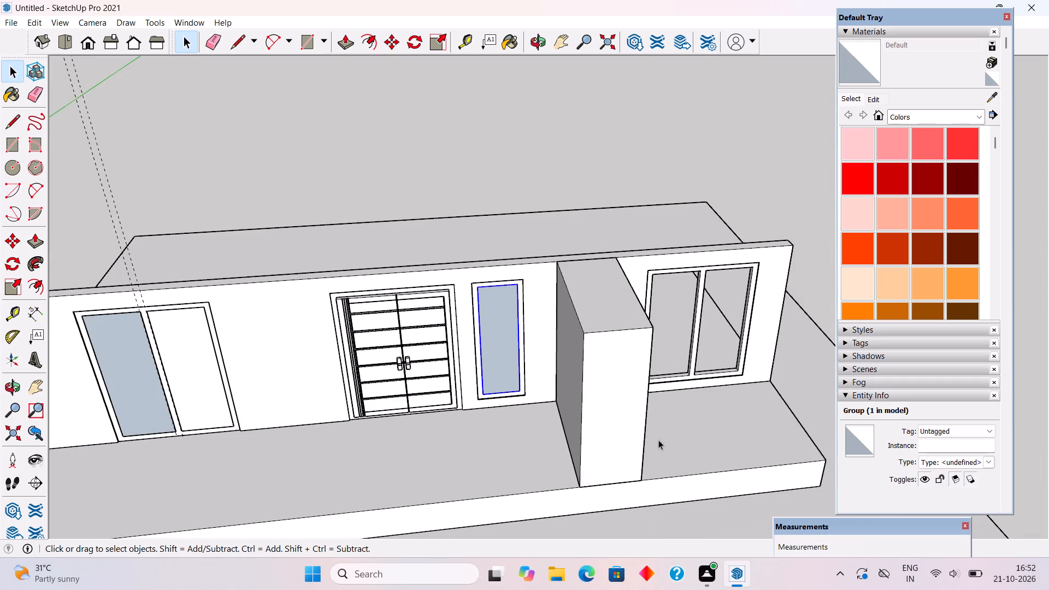
middle_drag(662, 403, 591, 327)
scroll(840, 436, up, 12)
middle_drag(726, 446, 744, 446)
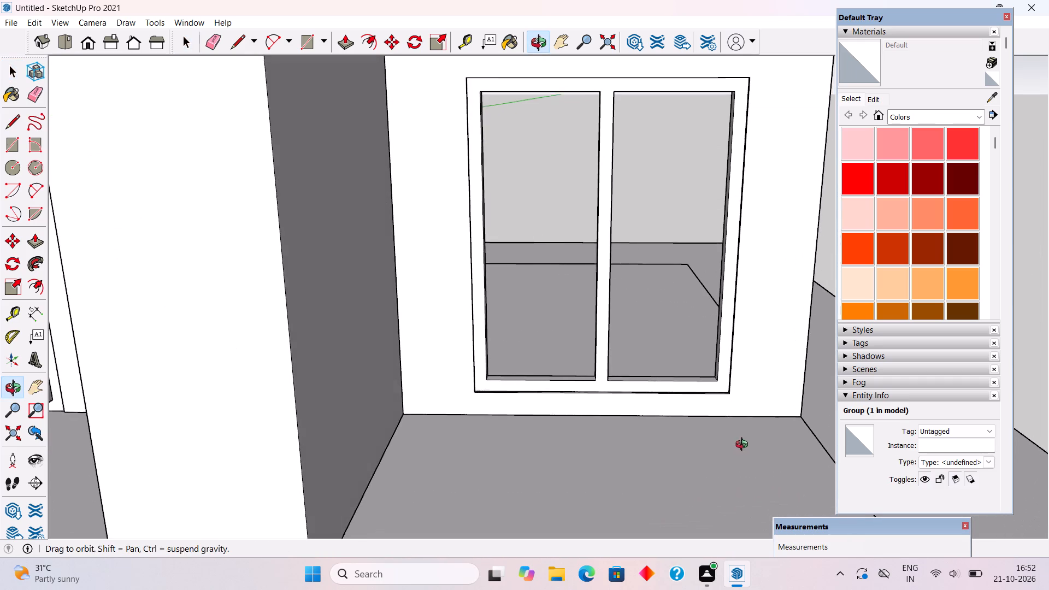
middle_drag(744, 446, 748, 446)
key(r)
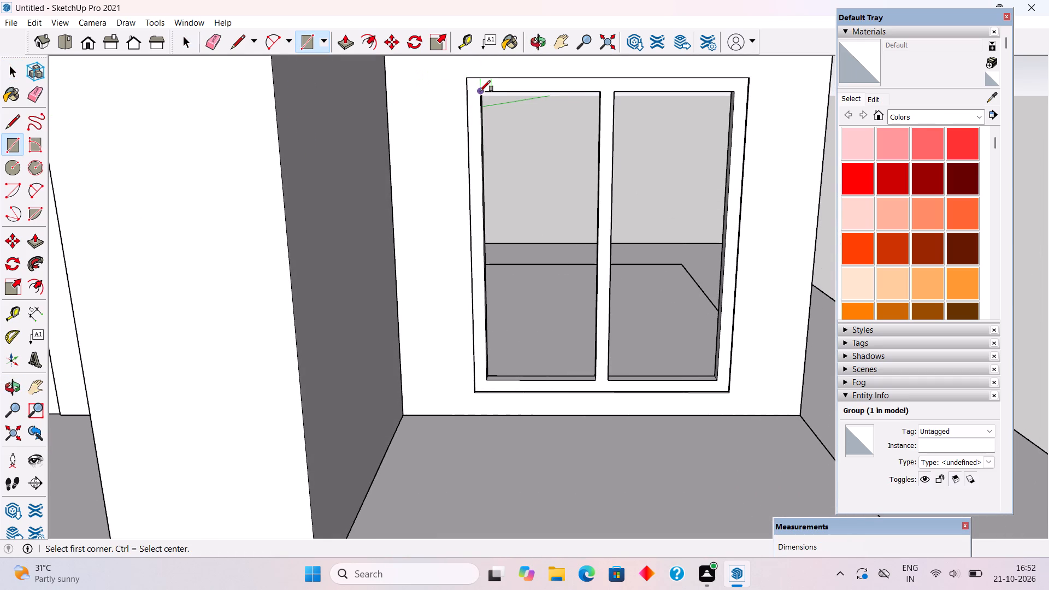
click(481, 91)
click(597, 382)
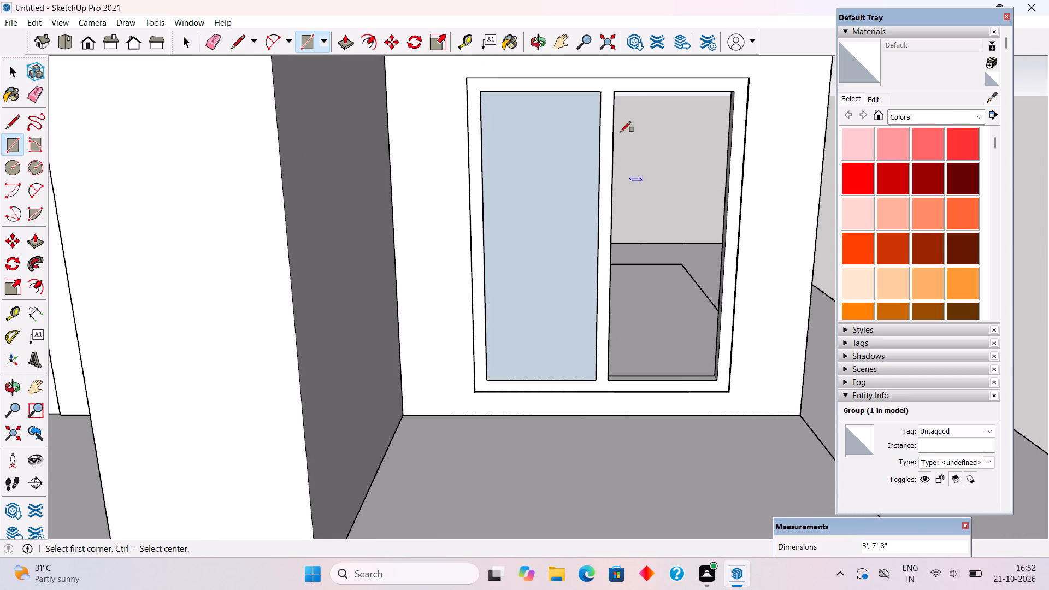
click(610, 90)
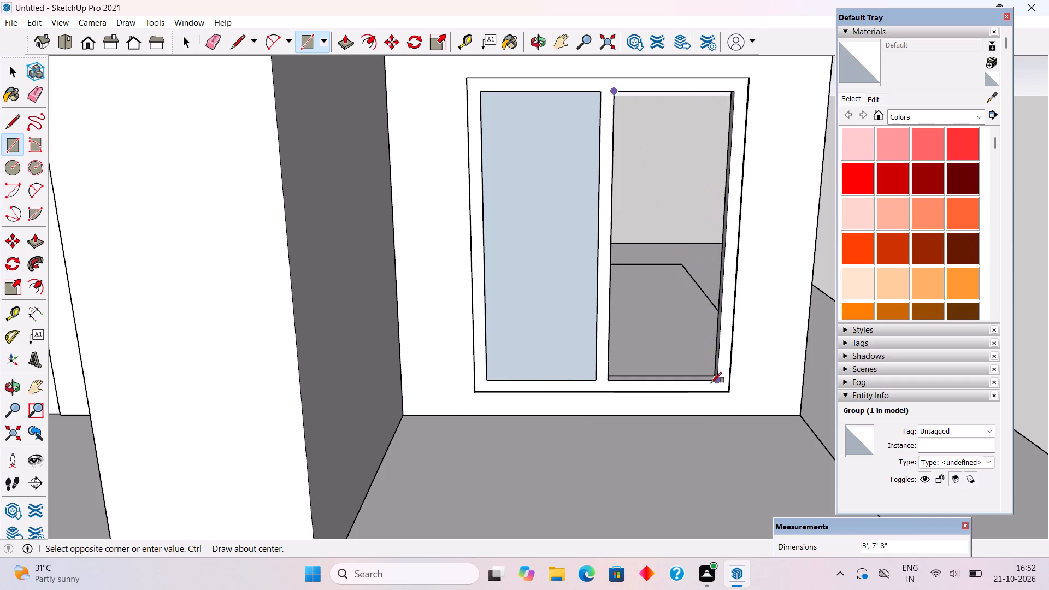
click(719, 382)
Make each of the two new panes beyond the projecting wall its own group, right pane first.
key(space)
triple_click(679, 356)
right_click(679, 356)
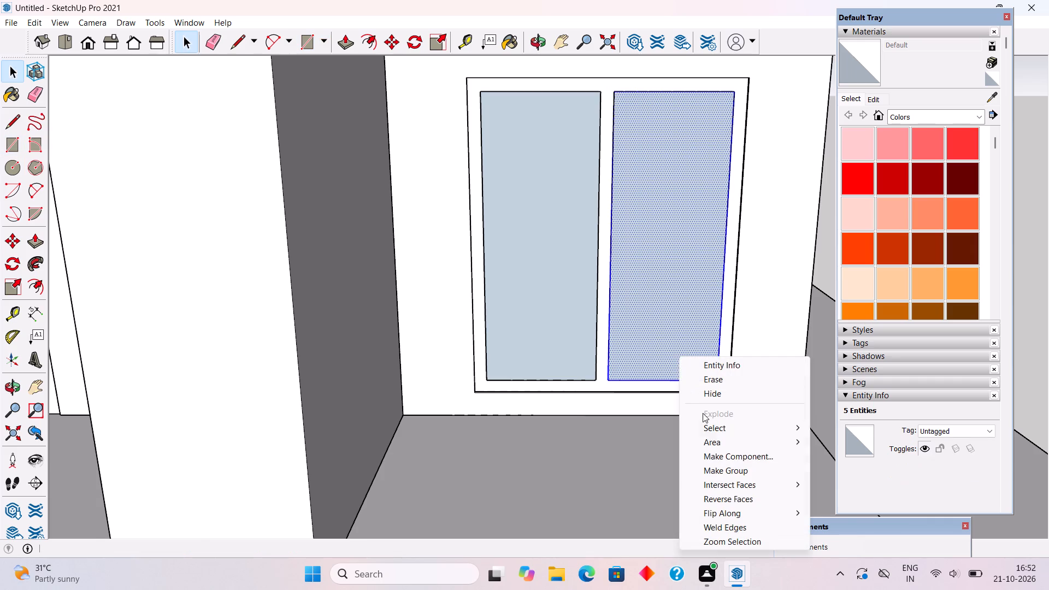
click(718, 474)
triple_click(583, 320)
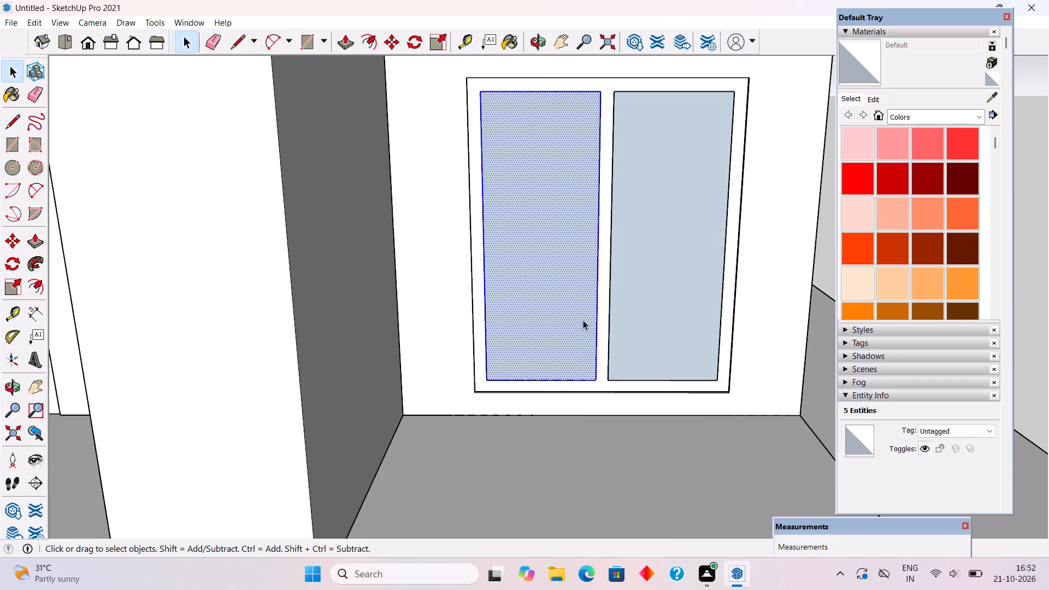
right_click(576, 305)
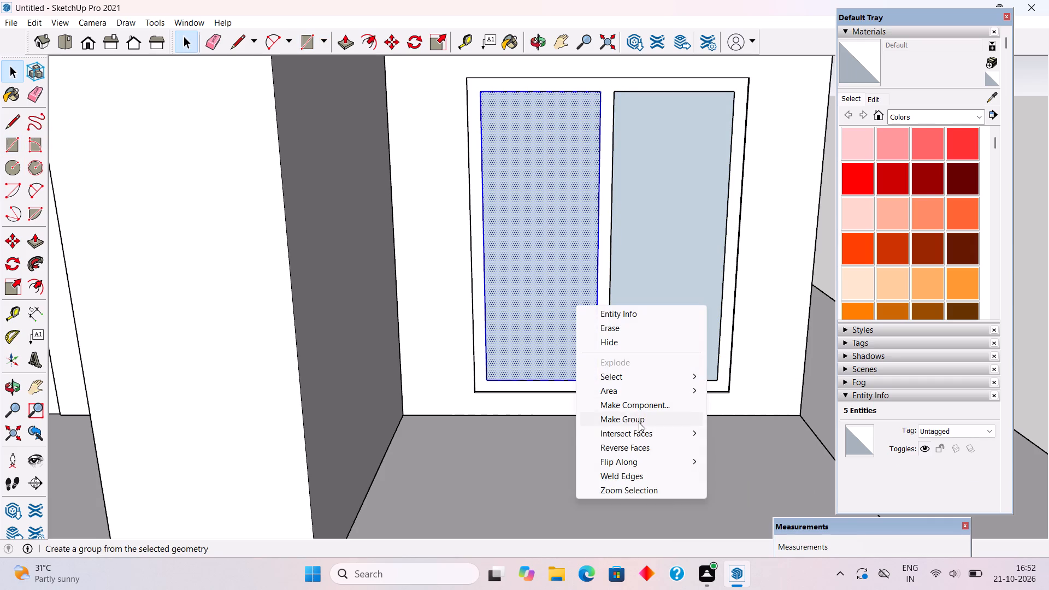
click(639, 422)
scroll(640, 405, down, 10)
key(space)
click(628, 174)
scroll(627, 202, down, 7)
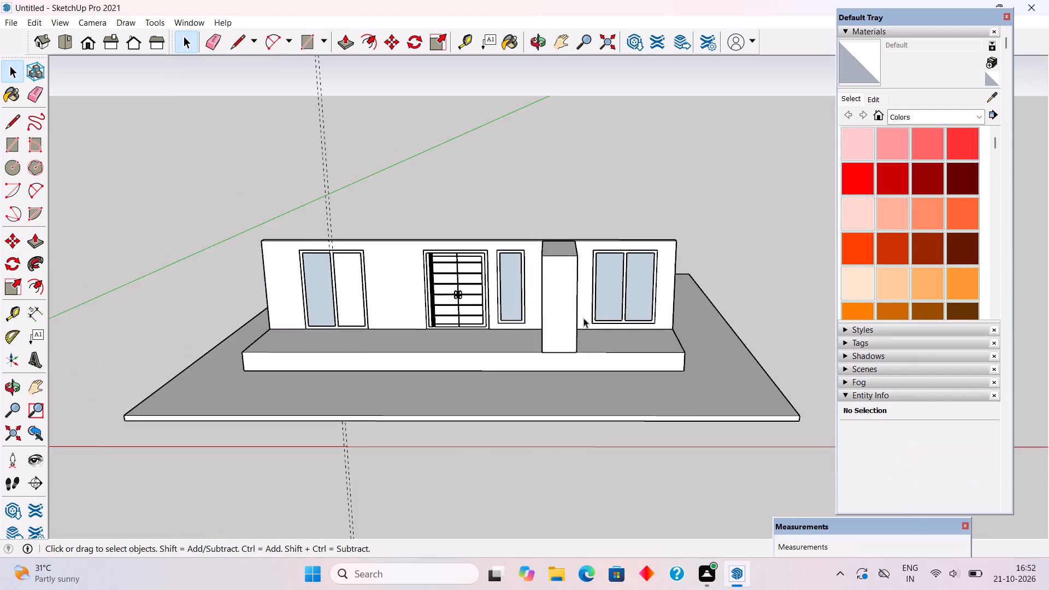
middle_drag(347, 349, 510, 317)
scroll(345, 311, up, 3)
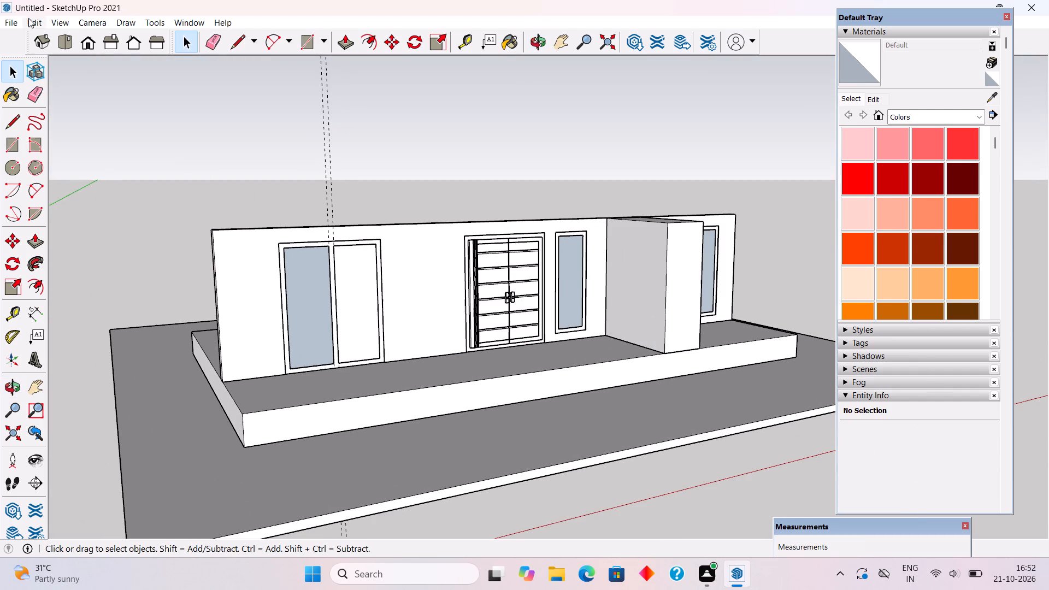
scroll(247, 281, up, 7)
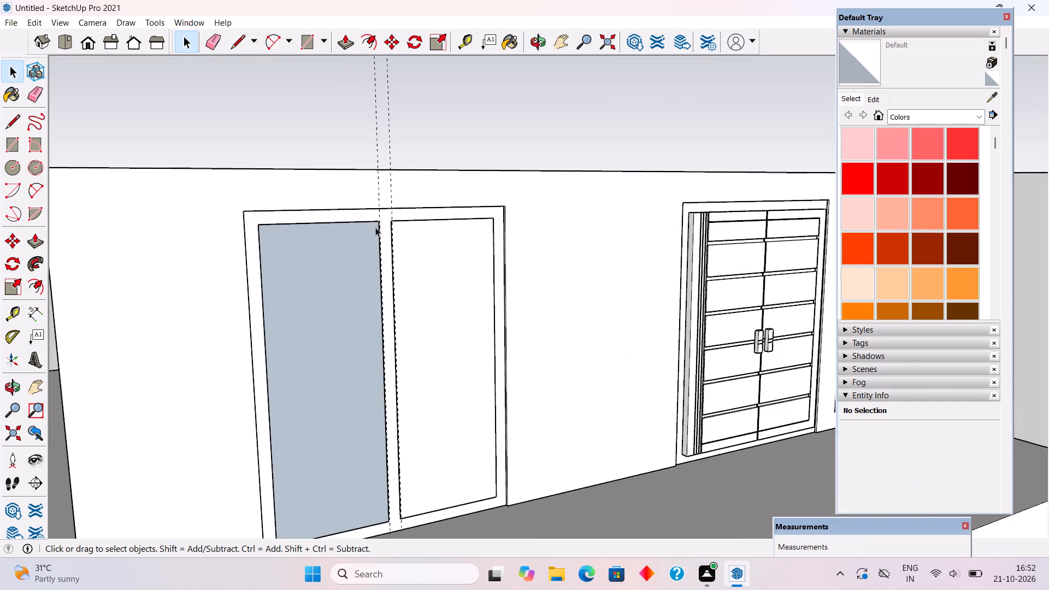
Delete all construction guides from the model.
scroll(375, 227, up, 8)
middle_drag(500, 231, 281, 160)
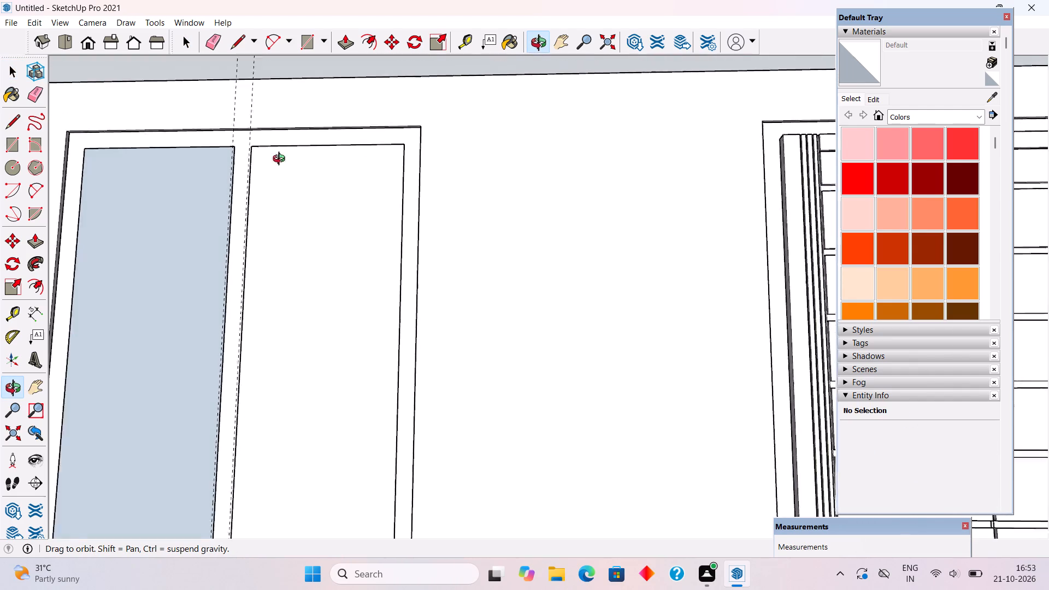
middle_drag(281, 160, 620, 115)
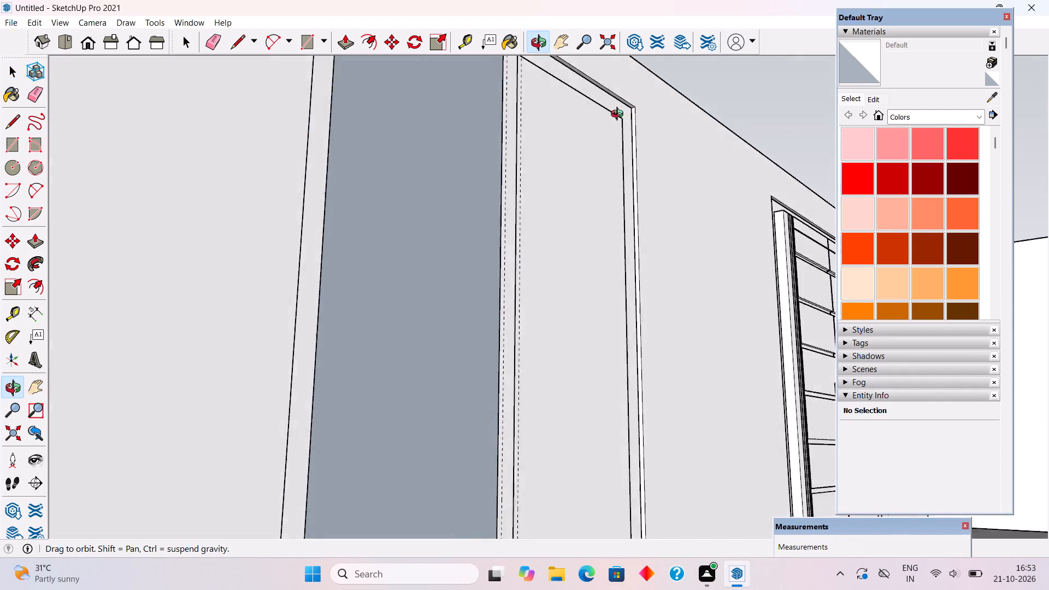
middle_drag(620, 115, 552, 320)
scroll(554, 321, down, 13)
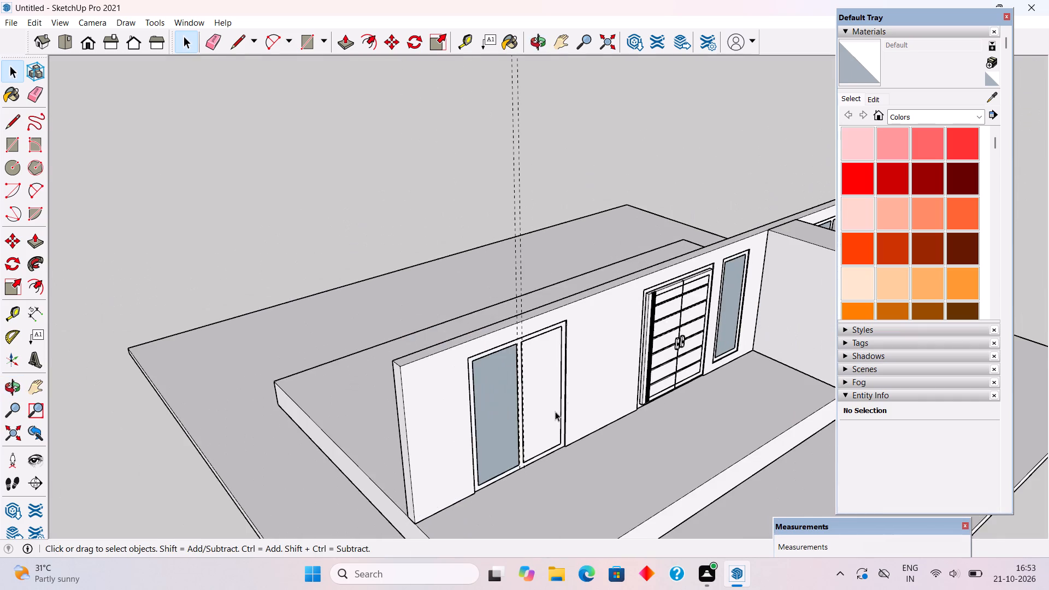
middle_drag(552, 411, 389, 344)
click(32, 20)
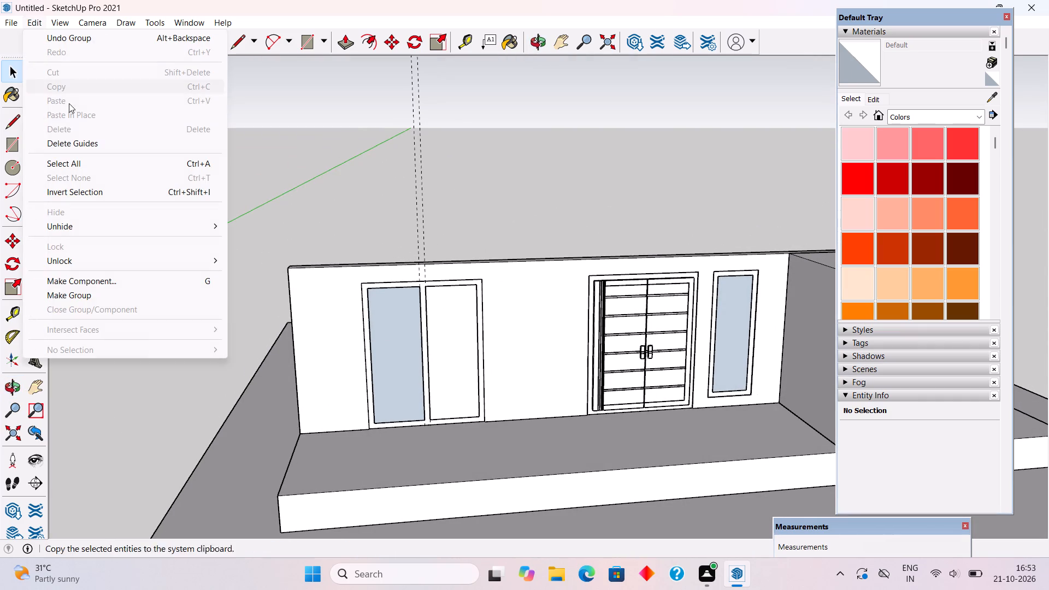
click(93, 141)
Place a vertical guide 1' from the entrance door frame's outer edge, towards the large window.
scroll(138, 318, down, 4)
middle_drag(421, 398, 377, 363)
scroll(520, 412, up, 4)
scroll(449, 355, up, 3)
middle_drag(404, 334, 459, 337)
scroll(454, 320, up, 2)
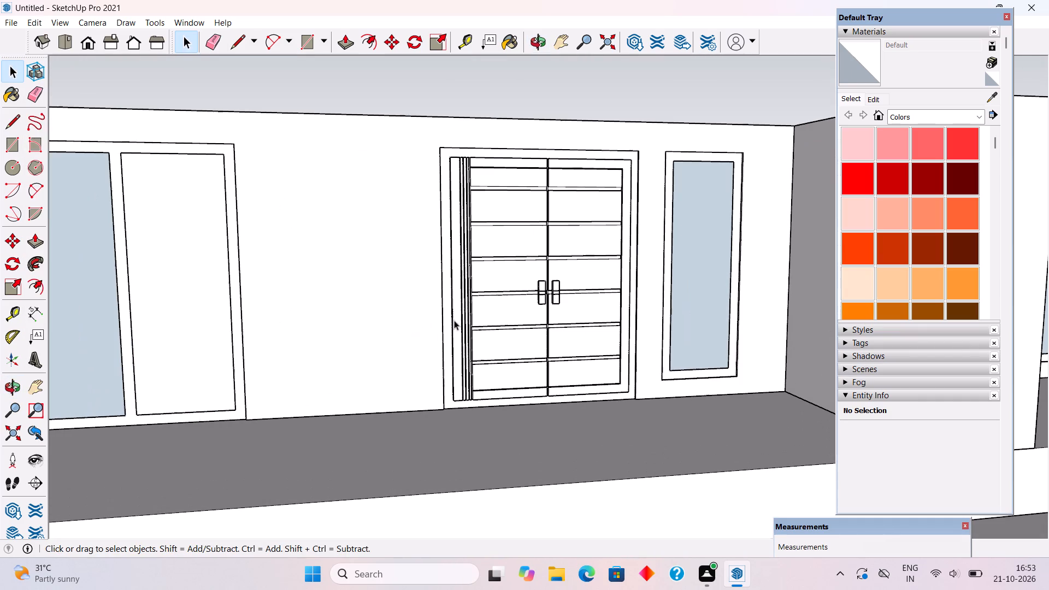
key(t)
click(444, 295)
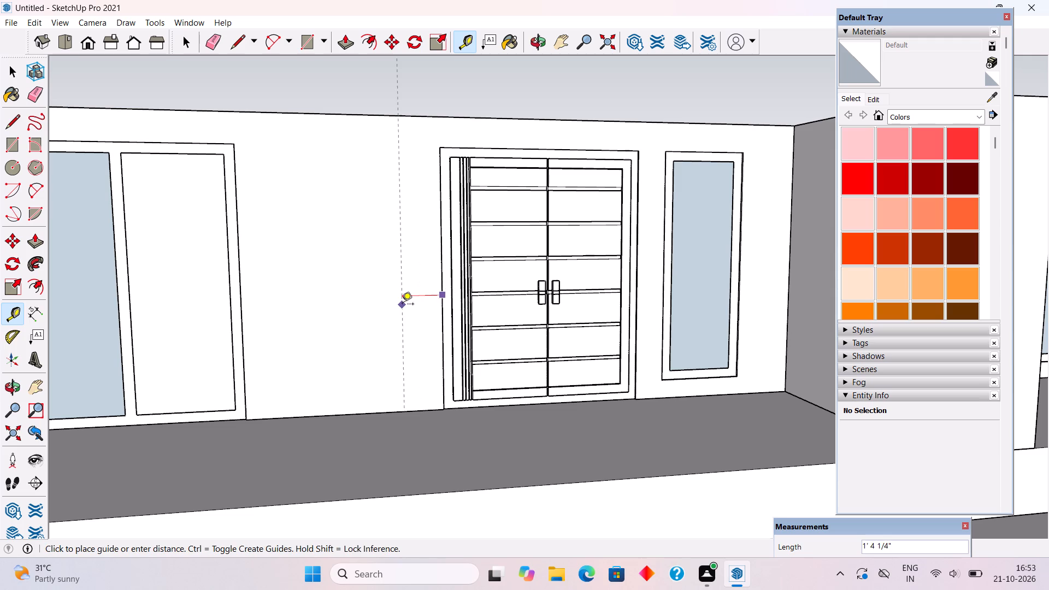
text(1')
key(Return)
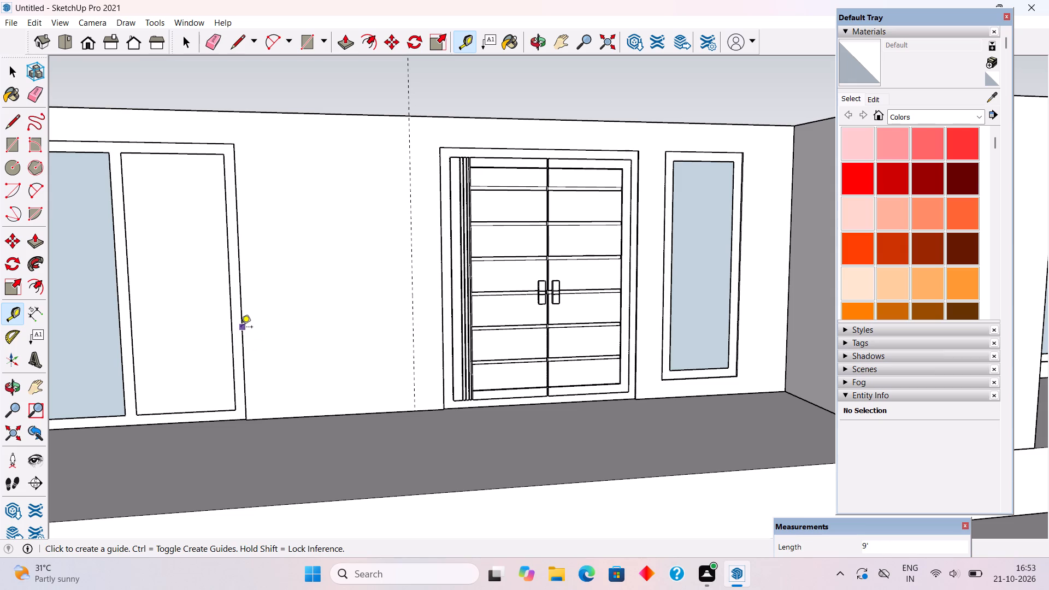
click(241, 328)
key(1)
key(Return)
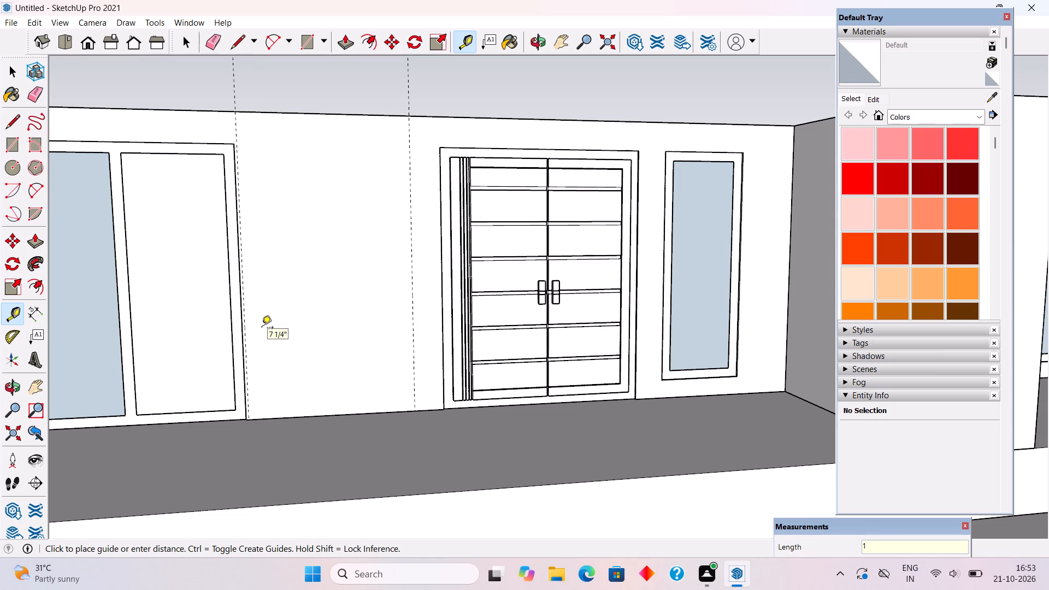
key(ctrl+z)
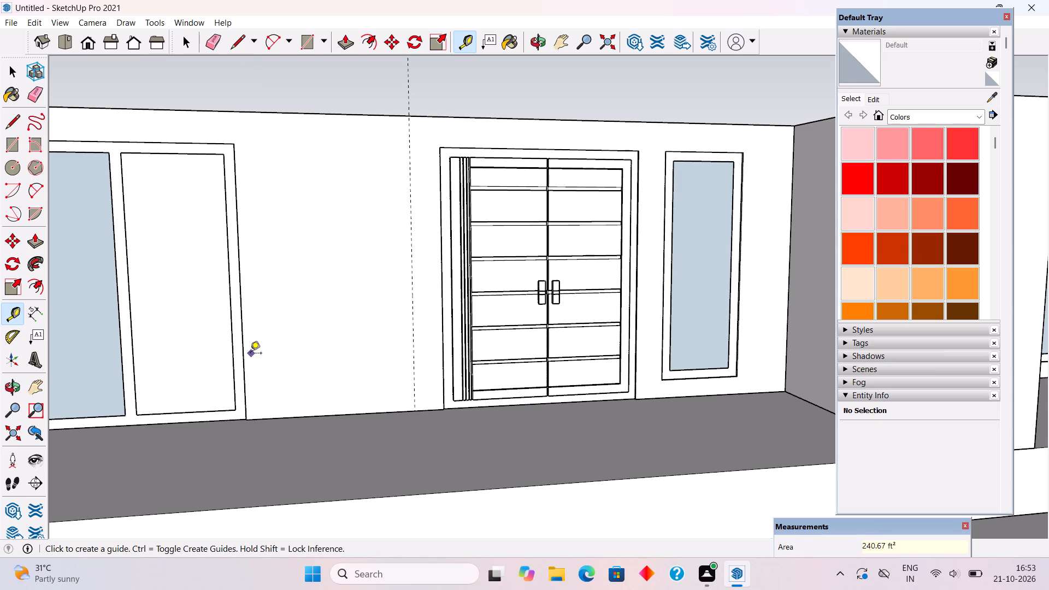
Place a vertical guide 1' from the large window frame's outer edge, towards the entrance door.
click(243, 369)
text(1')
key(Return)
key(space)
Draw a full-height rectangle about 4'6" wide on the front wall between the two guides.
text(r)
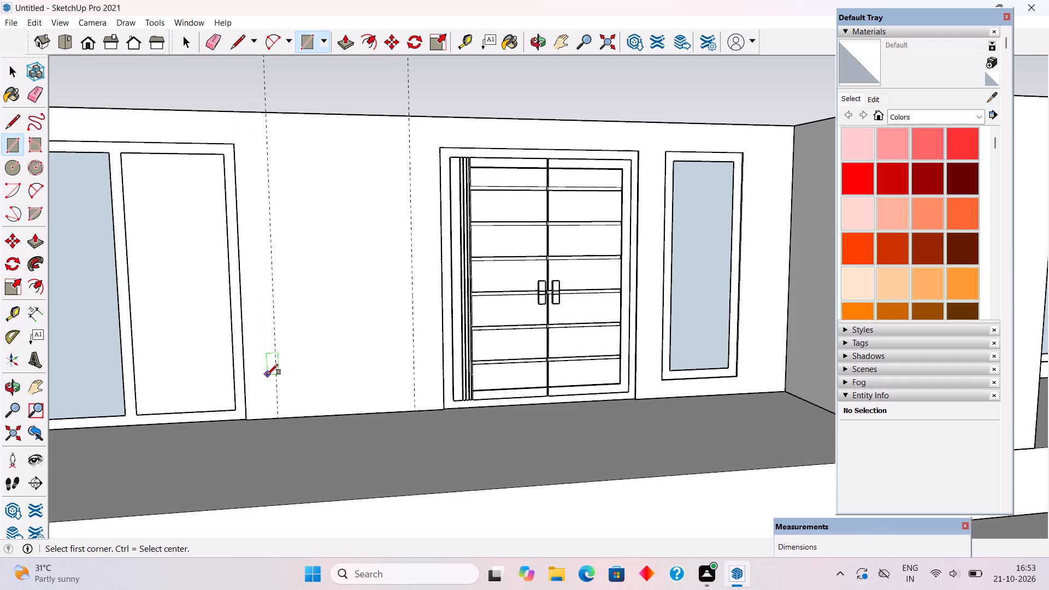
click(267, 112)
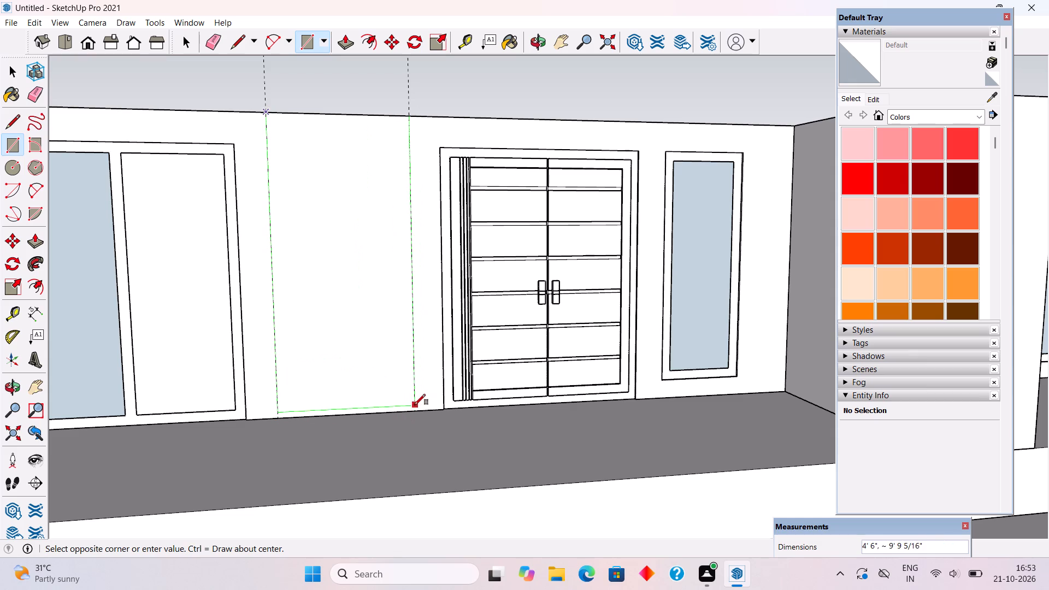
scroll(415, 410, up, 4)
click(416, 411)
middle_drag(421, 460, 428, 521)
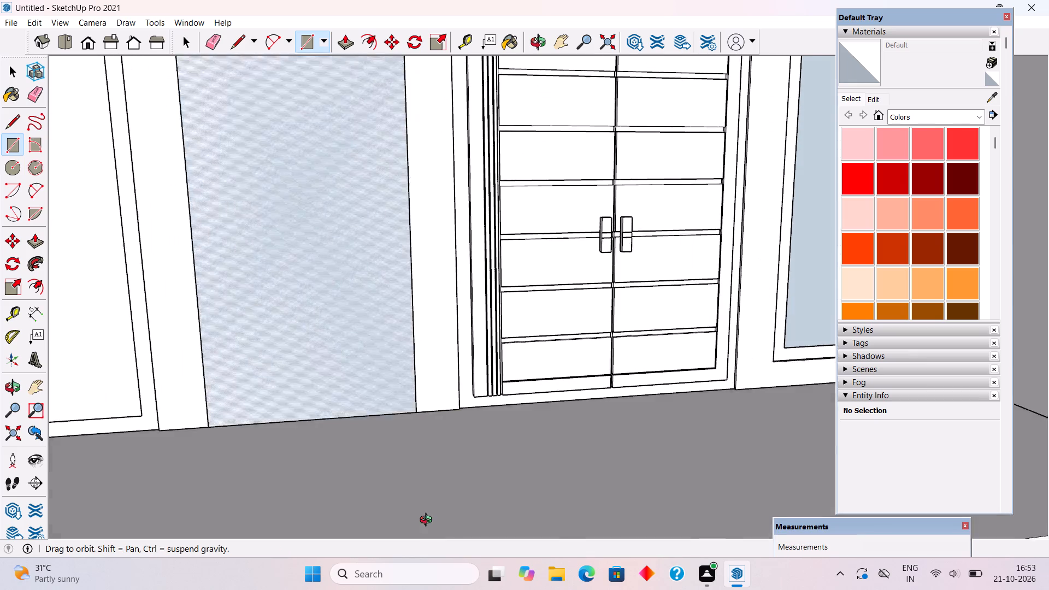
middle_drag(428, 521, 471, 540)
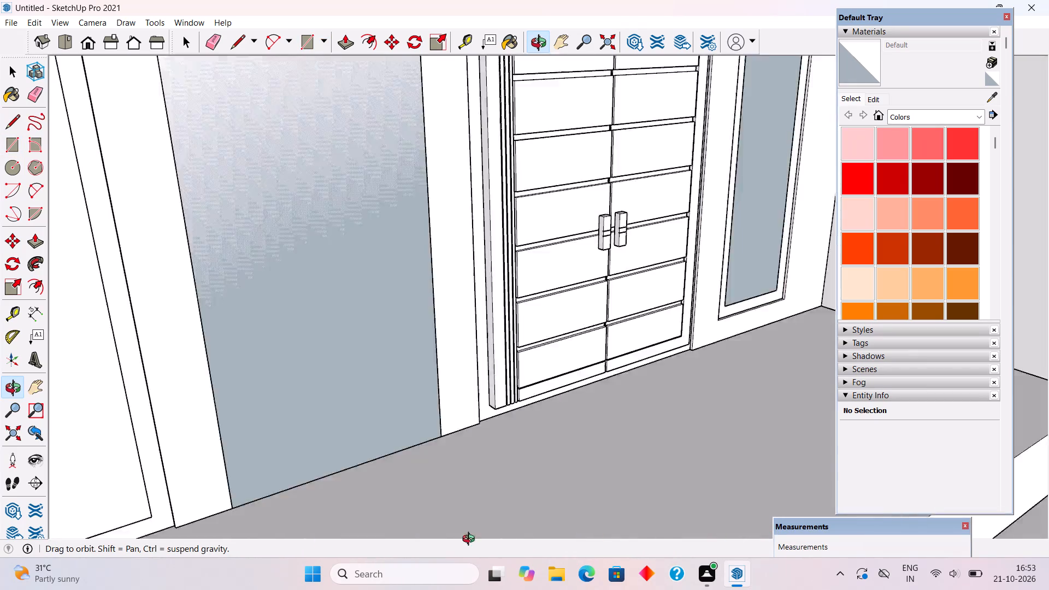
middle_drag(471, 540, 388, 532)
scroll(373, 513, down, 4)
scroll(358, 449, down, 8)
key(space)
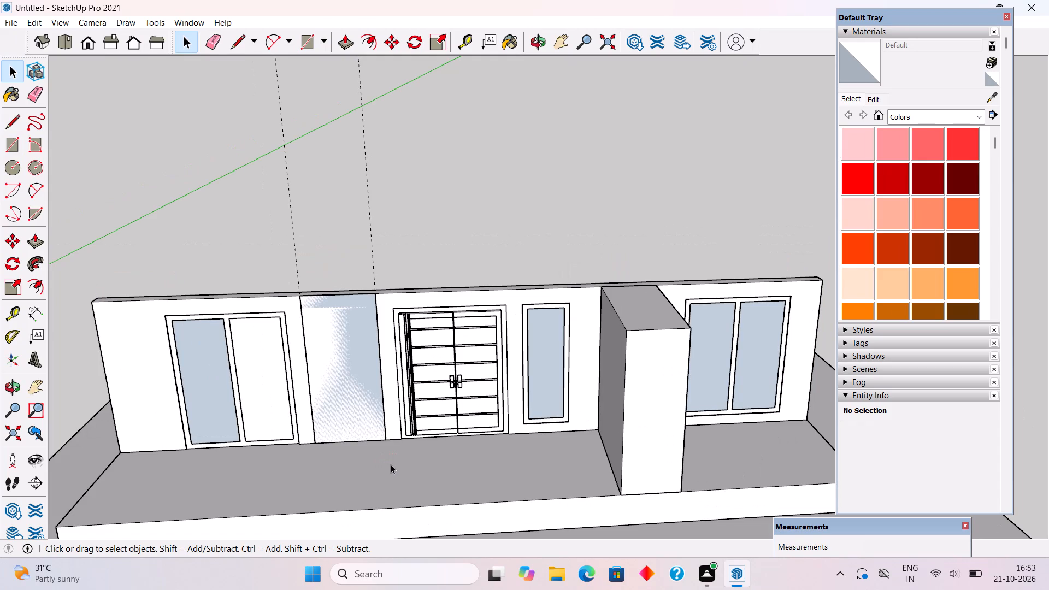
Push/Pull the new rectangle 3' outward from the front wall to form a projecting block.
key(p)
click(338, 393)
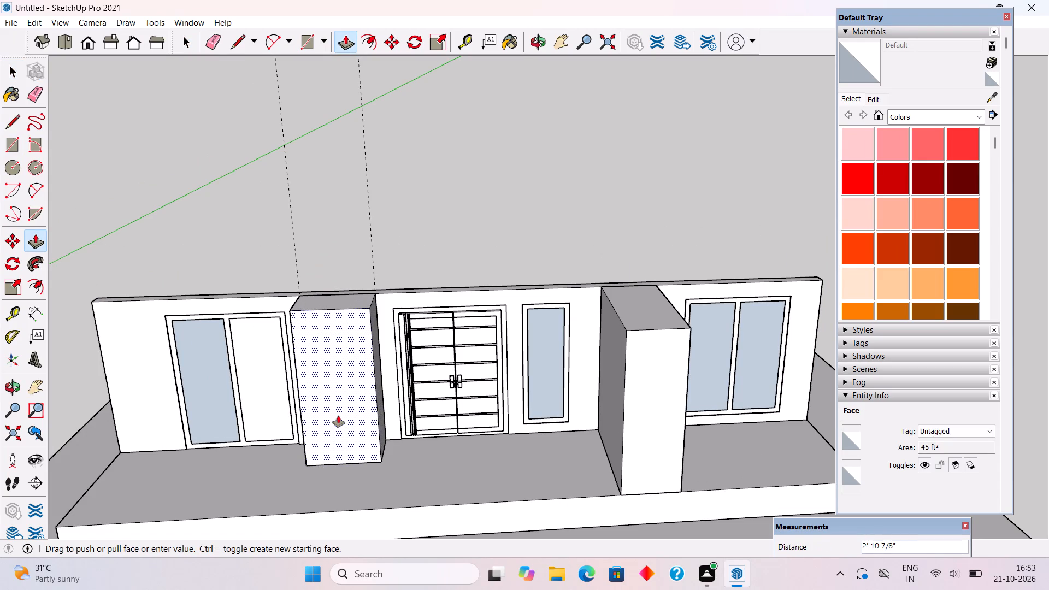
text(3')
key(Return)
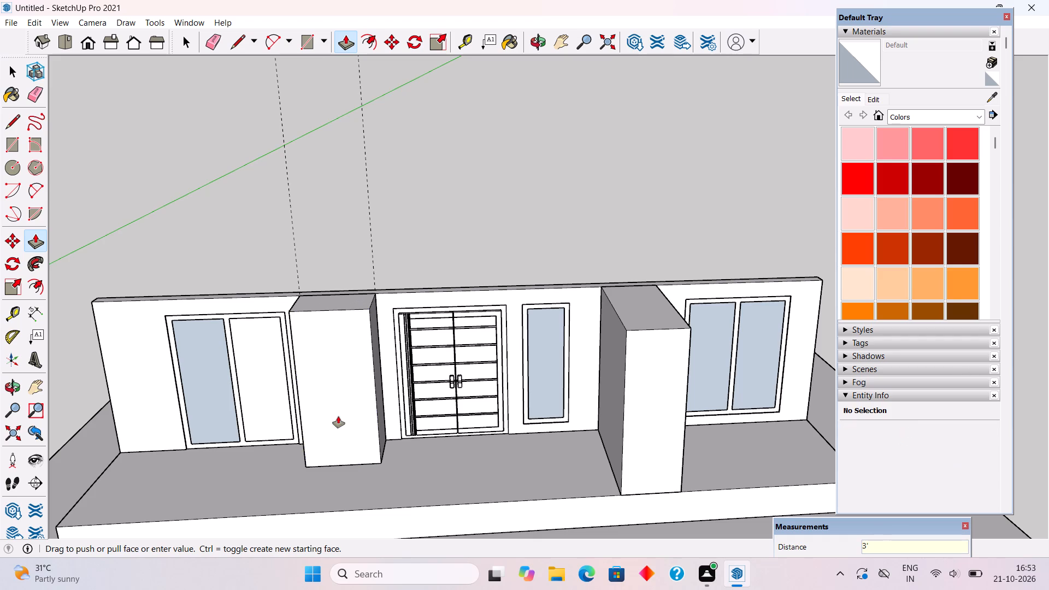
key(space)
Extend the projecting block's front face outward by a further 2'.
middle_drag(391, 485, 636, 410)
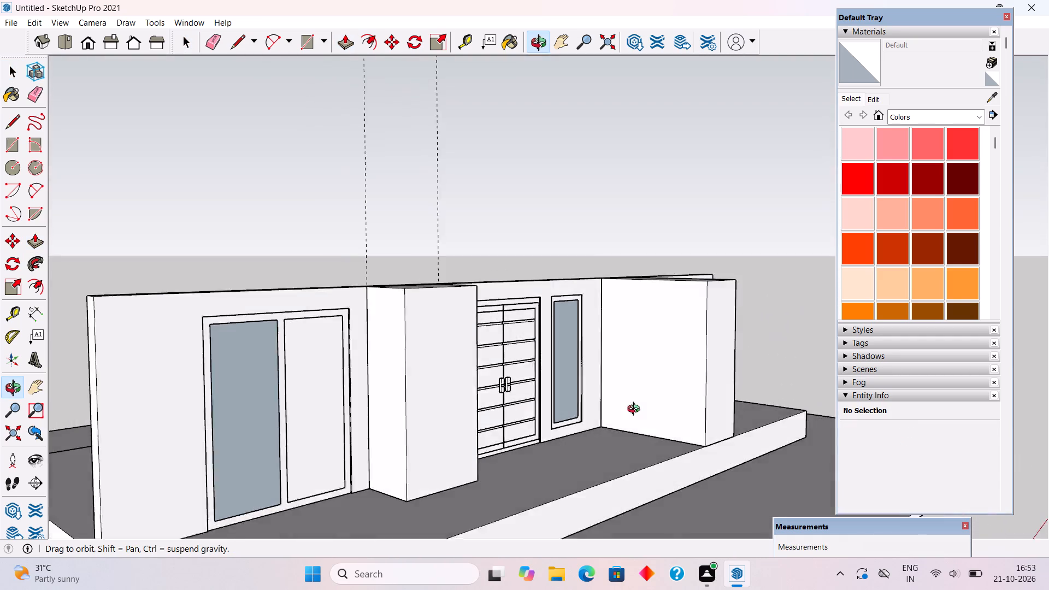
middle_drag(636, 410, 518, 468)
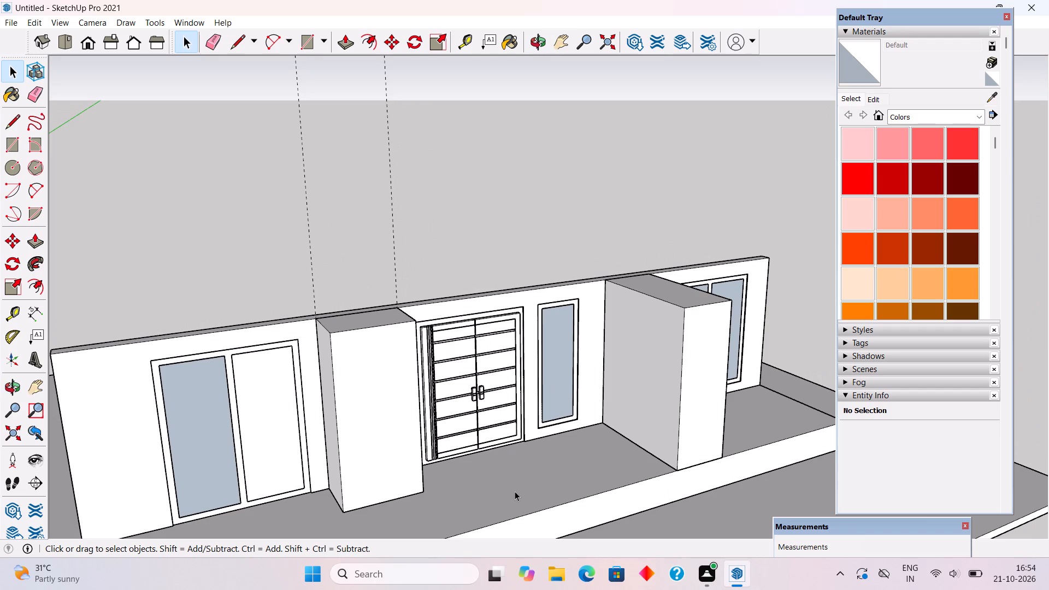
key(p)
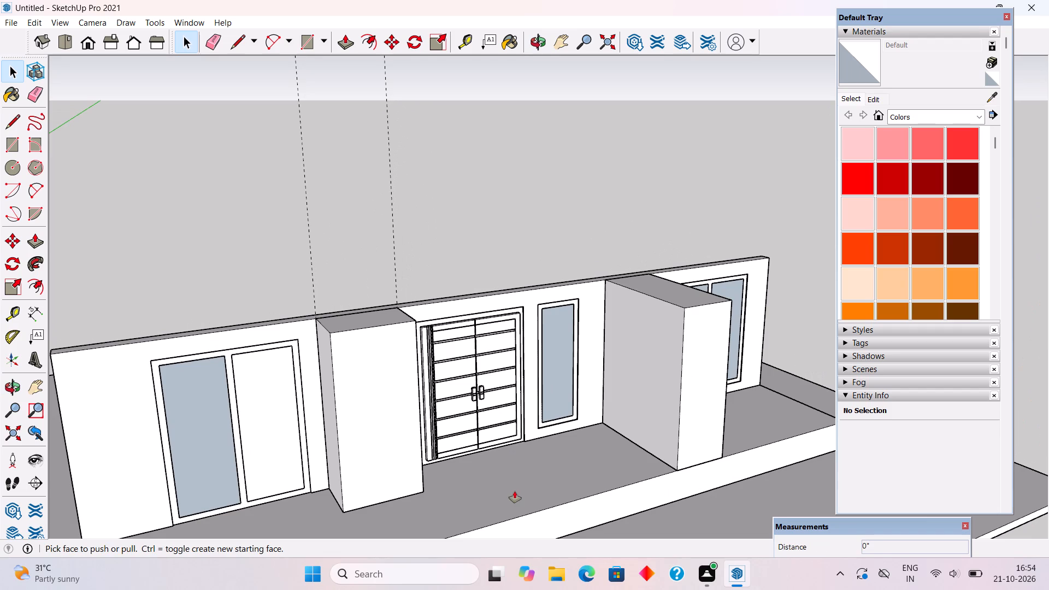
click(398, 468)
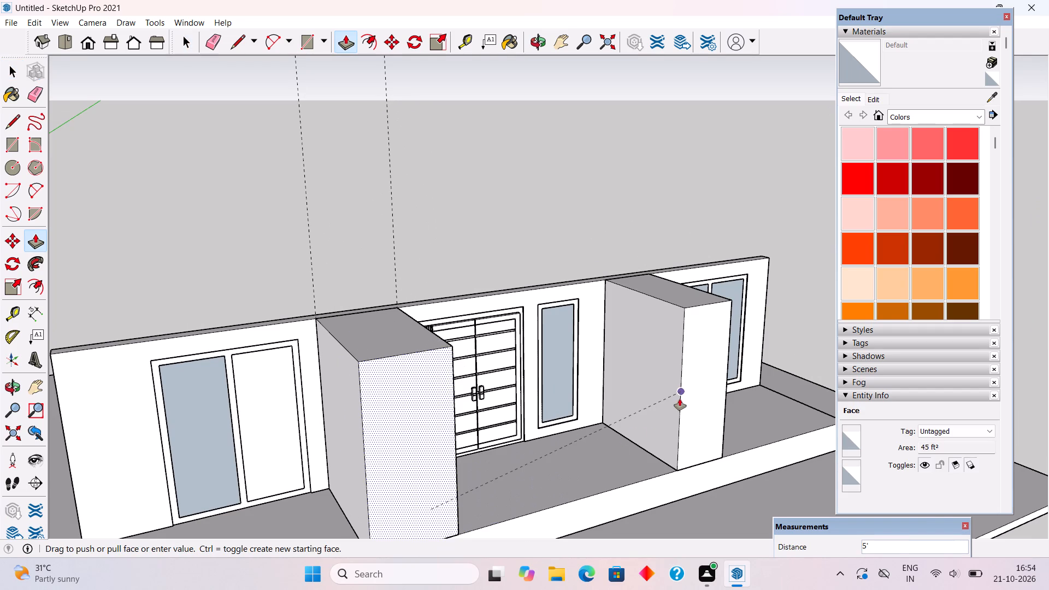
text(2')
key(Return)
key(space)
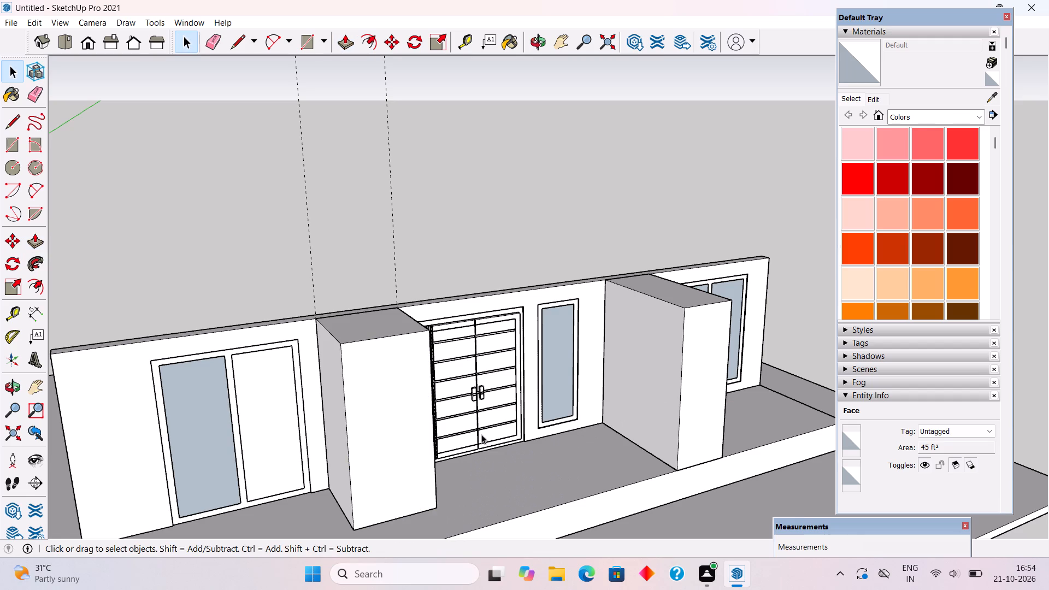
Make the whole new projecting block between the large window and entrance door a group.
triple_click(367, 464)
right_click(367, 464)
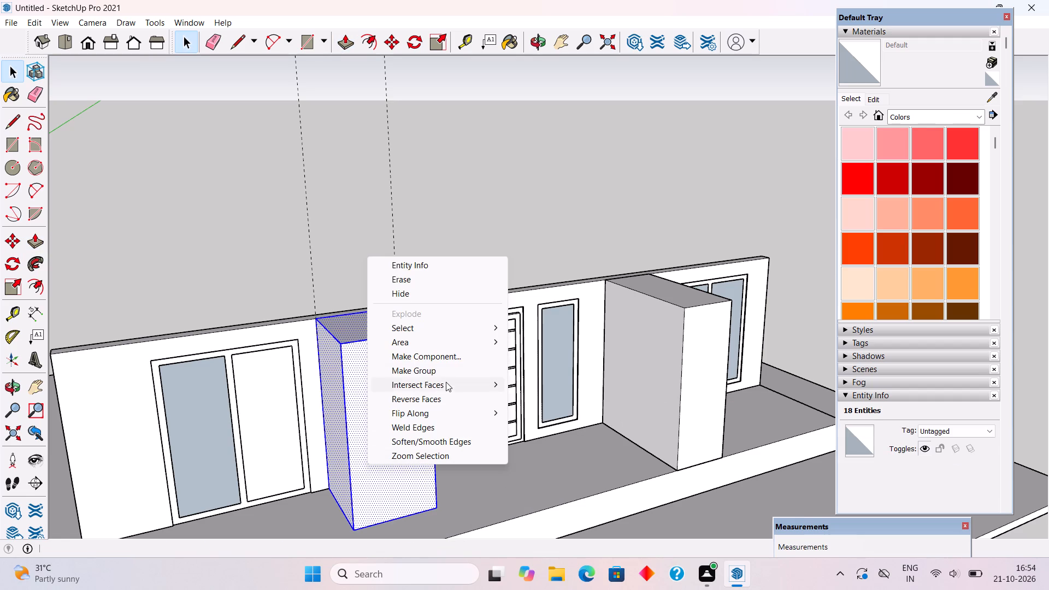
click(451, 374)
click(488, 232)
Examine the new projecting block from several angles against the front wall, the base slab and the other projecting wall.
middle_drag(465, 358, 341, 358)
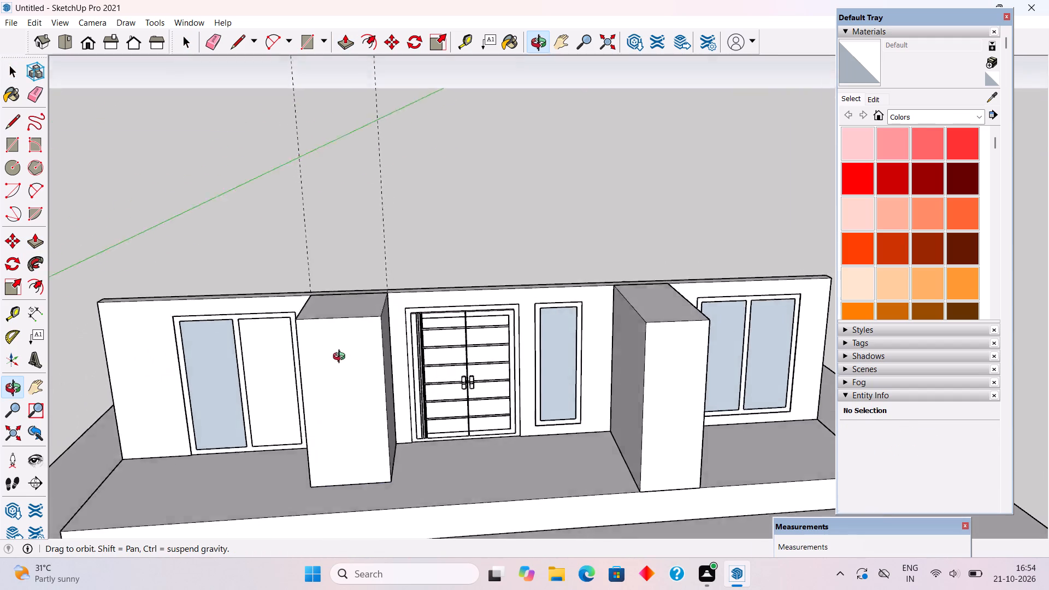
middle_drag(341, 358, 363, 363)
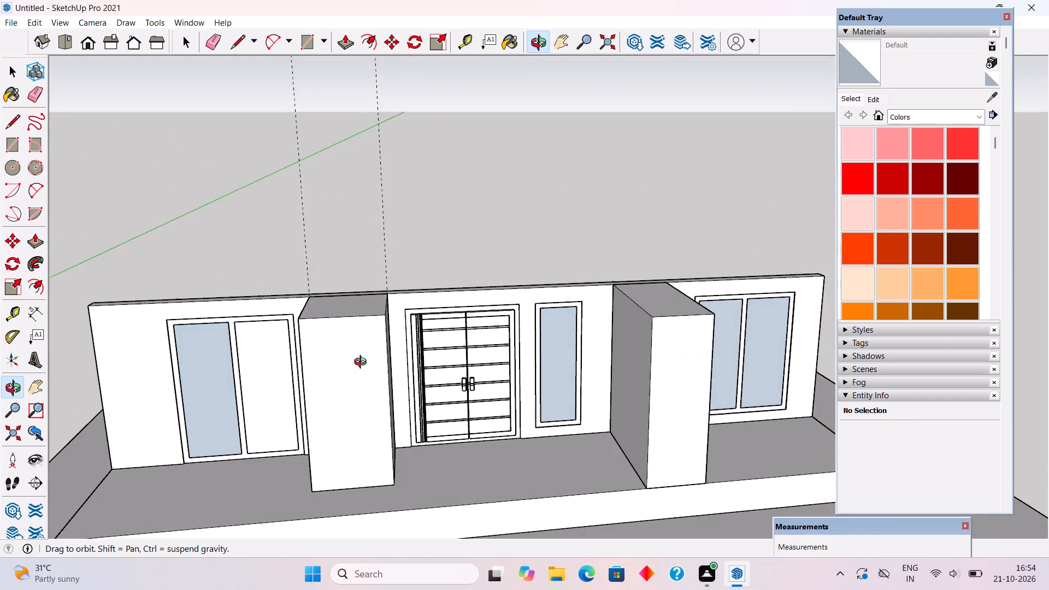
middle_drag(363, 363, 295, 320)
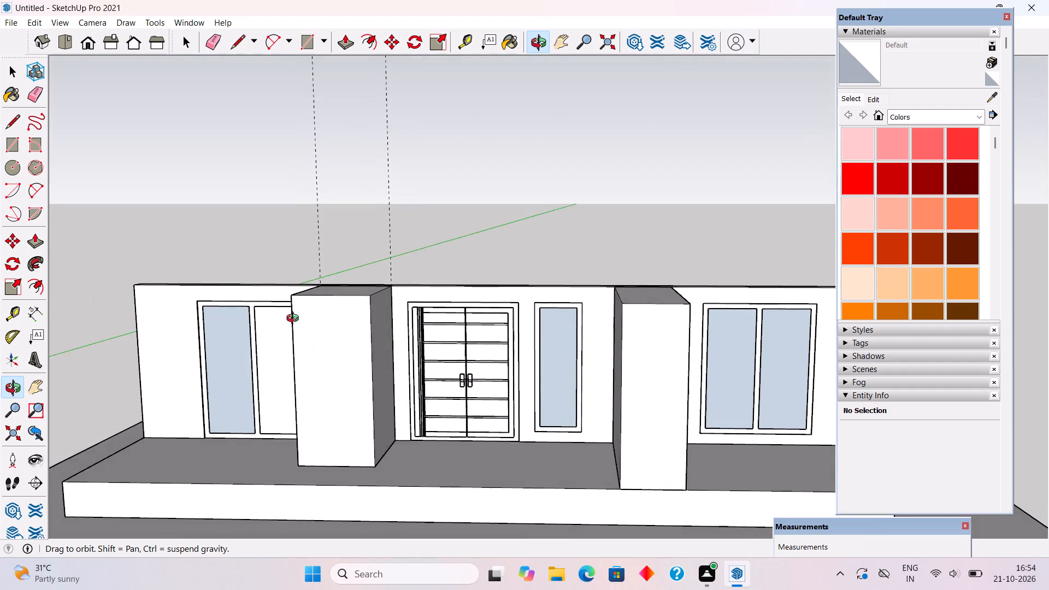
middle_drag(295, 320, 393, 323)
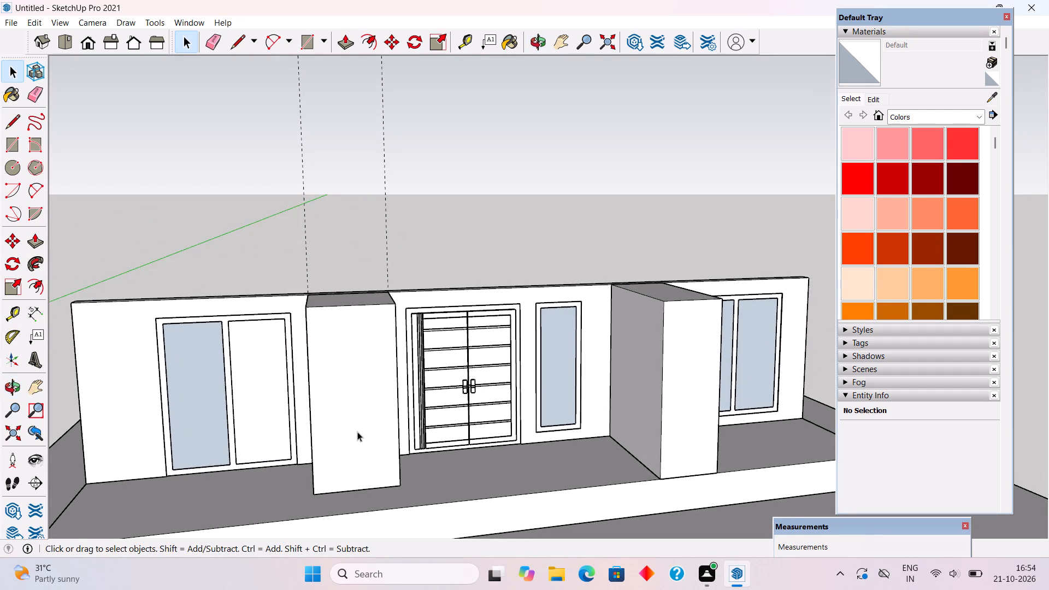
scroll(340, 387, down, 4)
scroll(237, 474, up, 3)
middle_drag(351, 449, 470, 447)
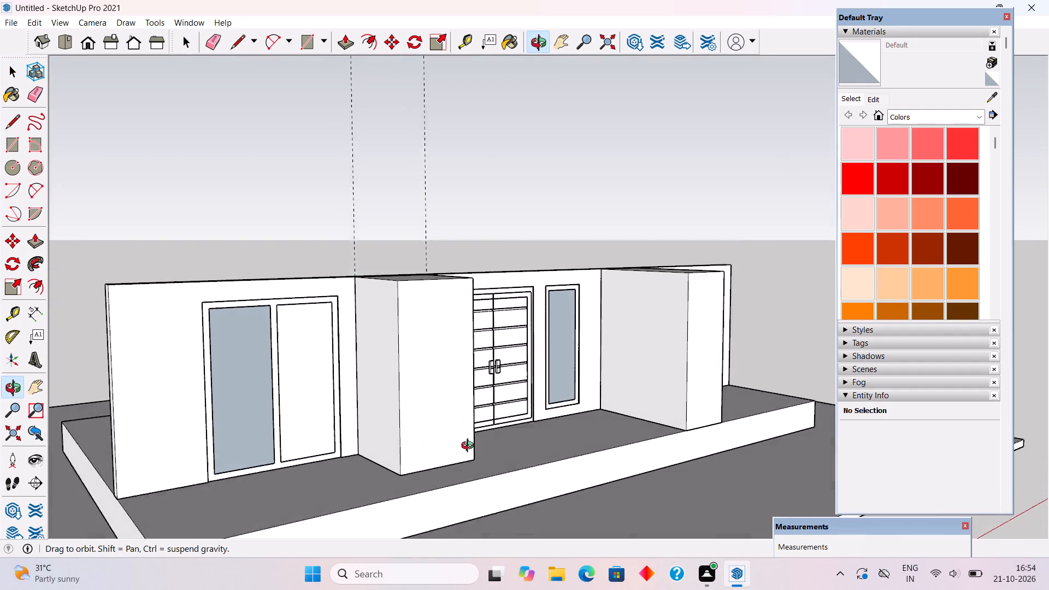
middle_drag(470, 447, 372, 452)
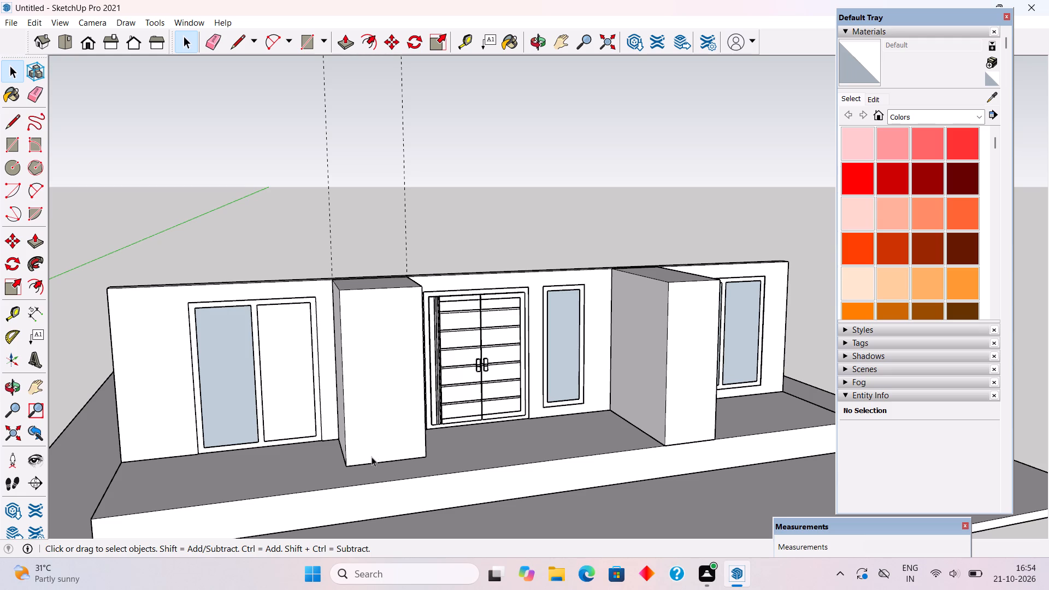
middle_drag(372, 457, 360, 544)
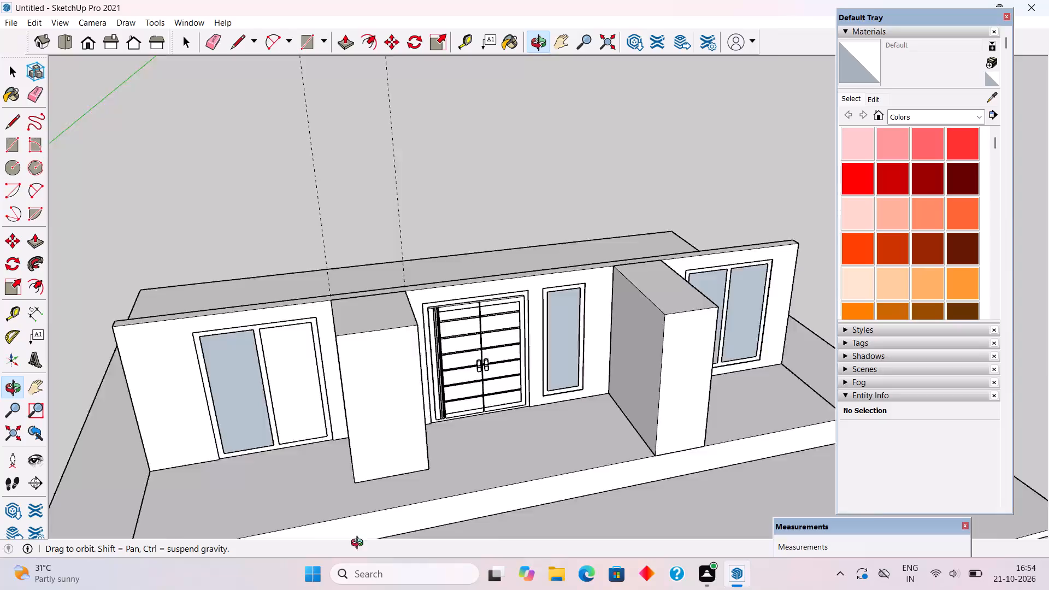
middle_drag(360, 544, 578, 511)
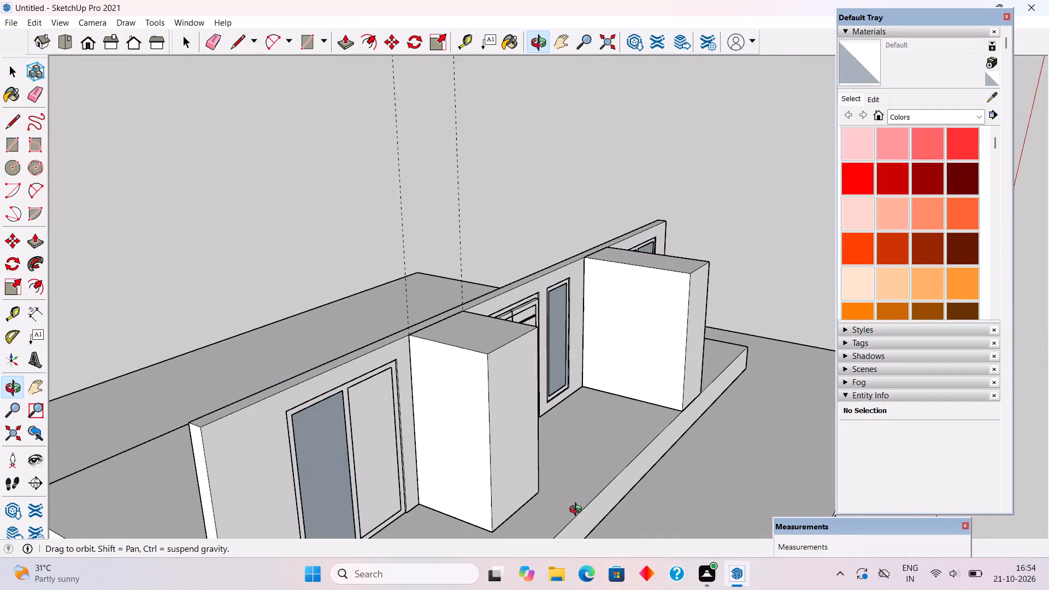
middle_drag(578, 511, 623, 547)
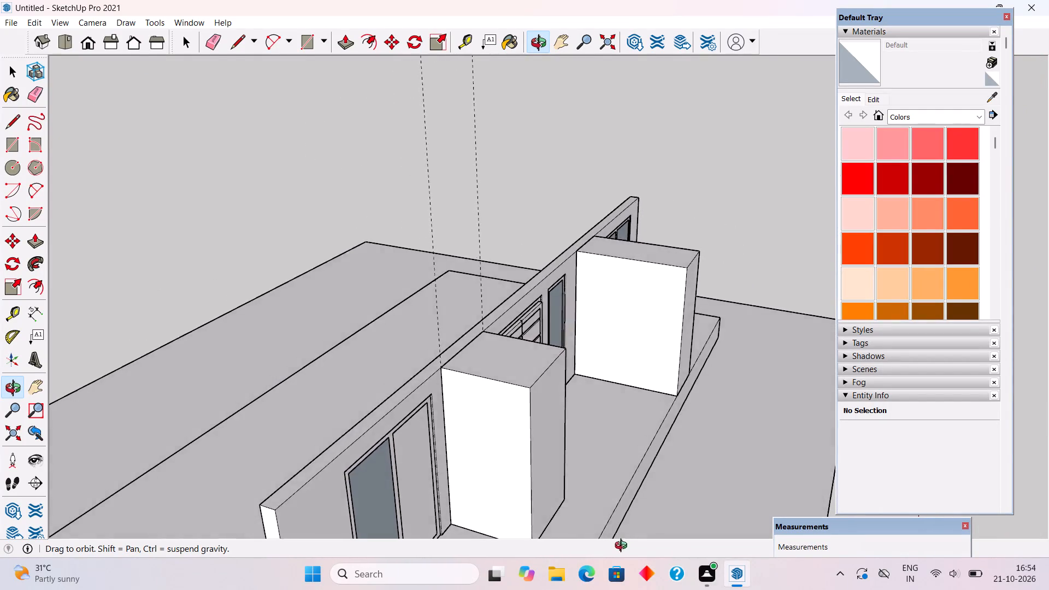
middle_drag(623, 547, 341, 451)
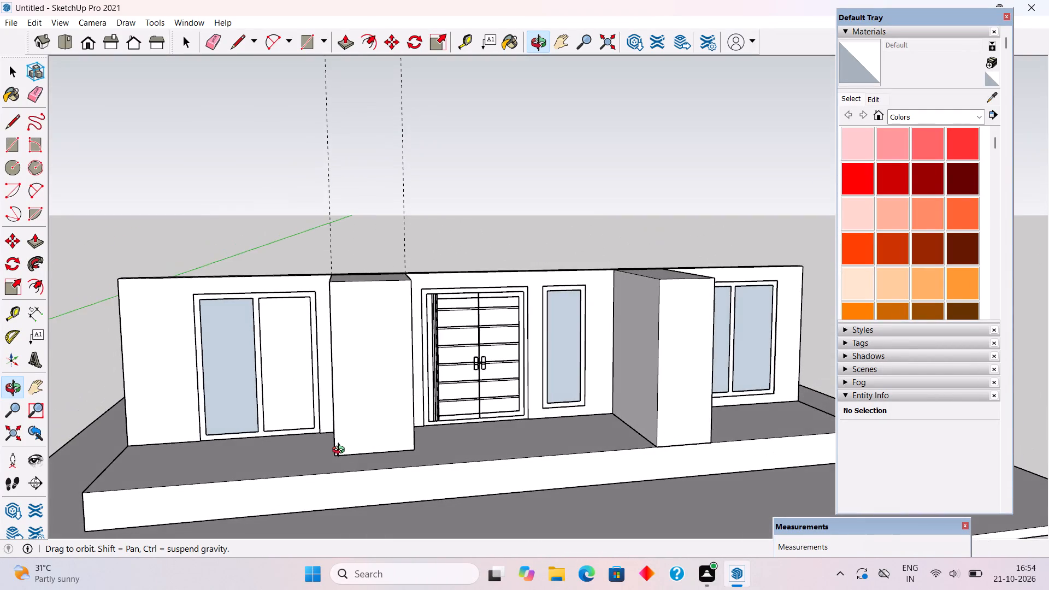
middle_drag(341, 451, 349, 571)
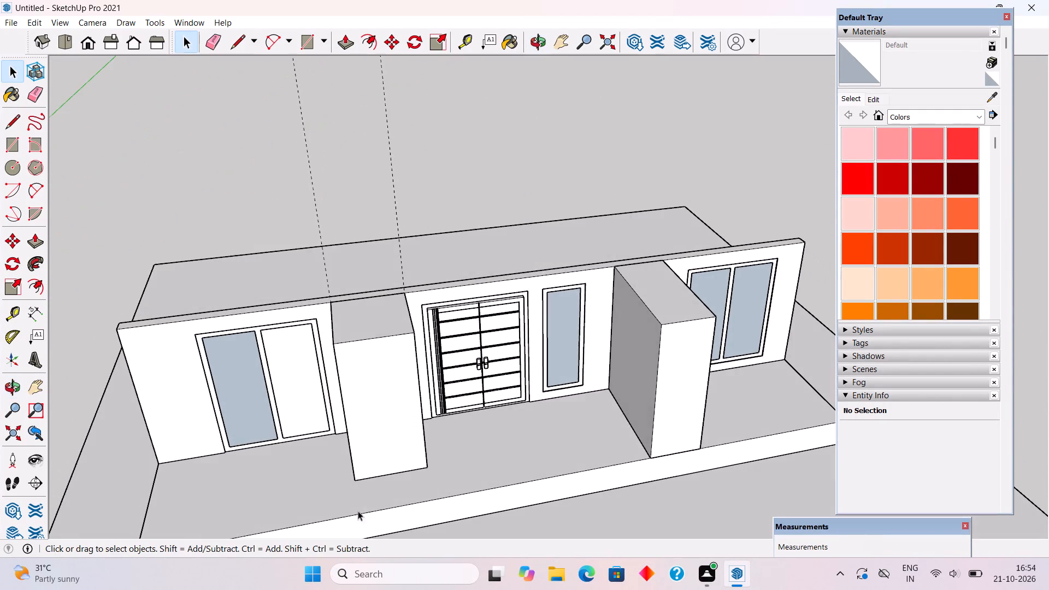
scroll(446, 343, down, 5)
middle_drag(474, 372, 628, 442)
scroll(254, 491, up, 6)
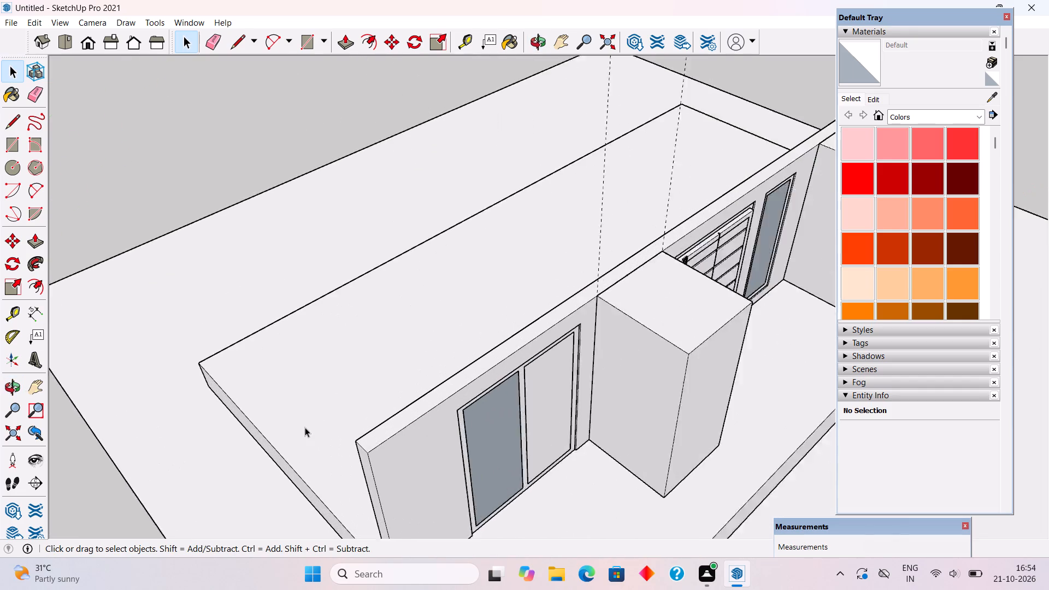
scroll(305, 427, up, 2)
scroll(356, 321, down, 11)
middle_drag(397, 436, 540, 375)
scroll(539, 375, up, 1)
scroll(388, 508, up, 4)
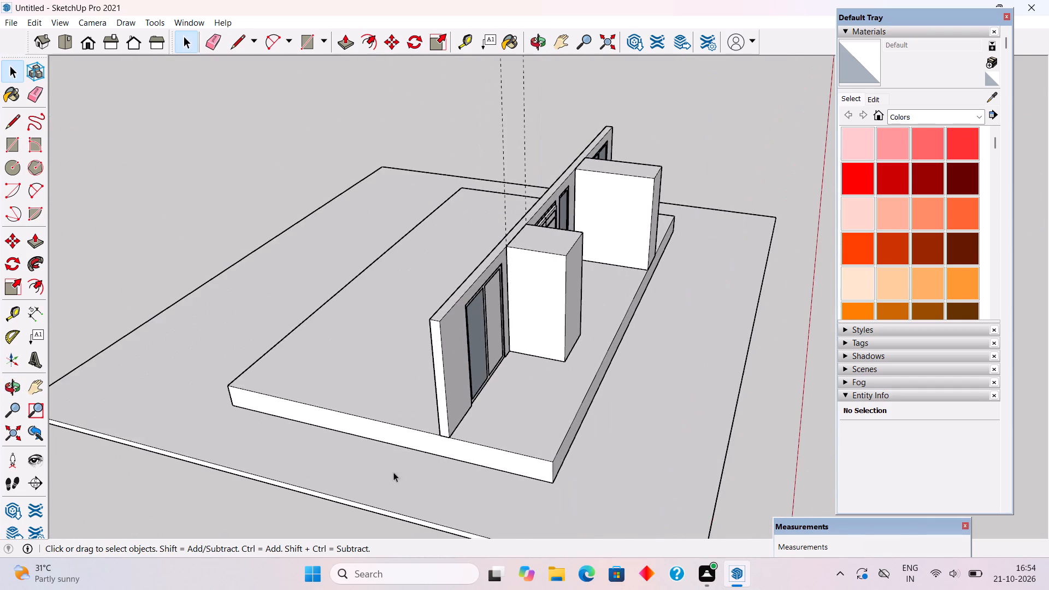
Set a guide 9" inside the base slab's end beside the two-pane large window and draw the side wall's footprint up to the front wall.
middle_drag(347, 426, 492, 460)
key(t)
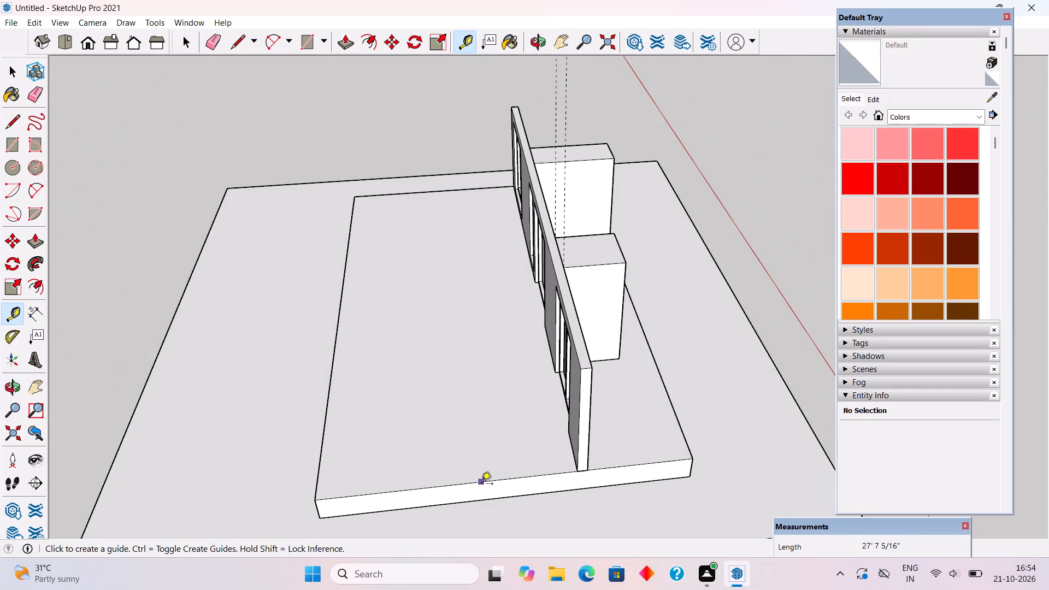
click(481, 485)
text(9")
key(Return)
key(r)
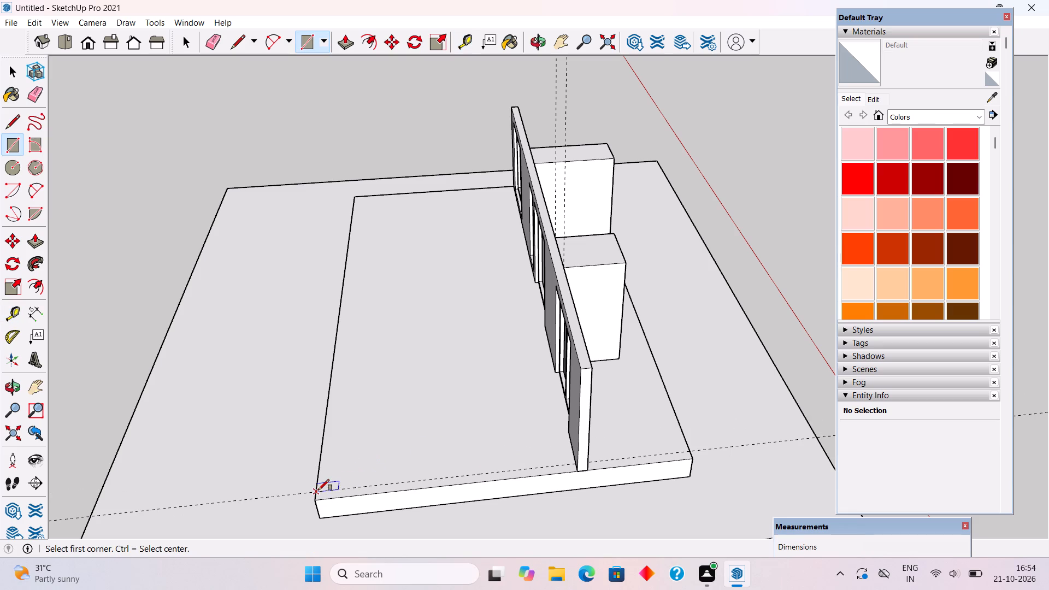
click(319, 490)
click(575, 474)
Push/Pull the side wall's footprint up 10' to the front wall's top and make the whole wall a group.
key(p)
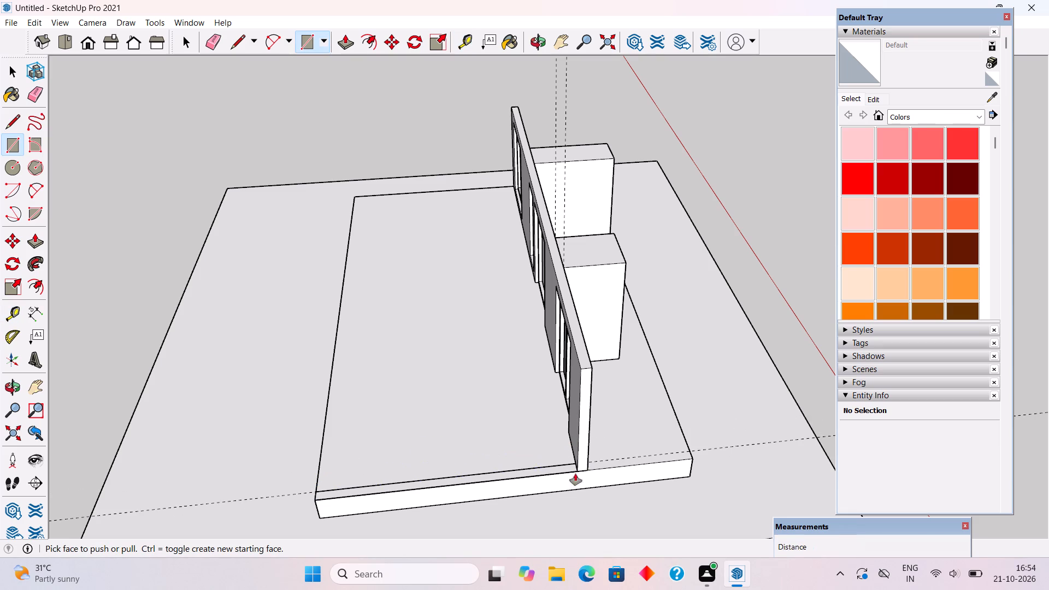
click(531, 475)
click(596, 373)
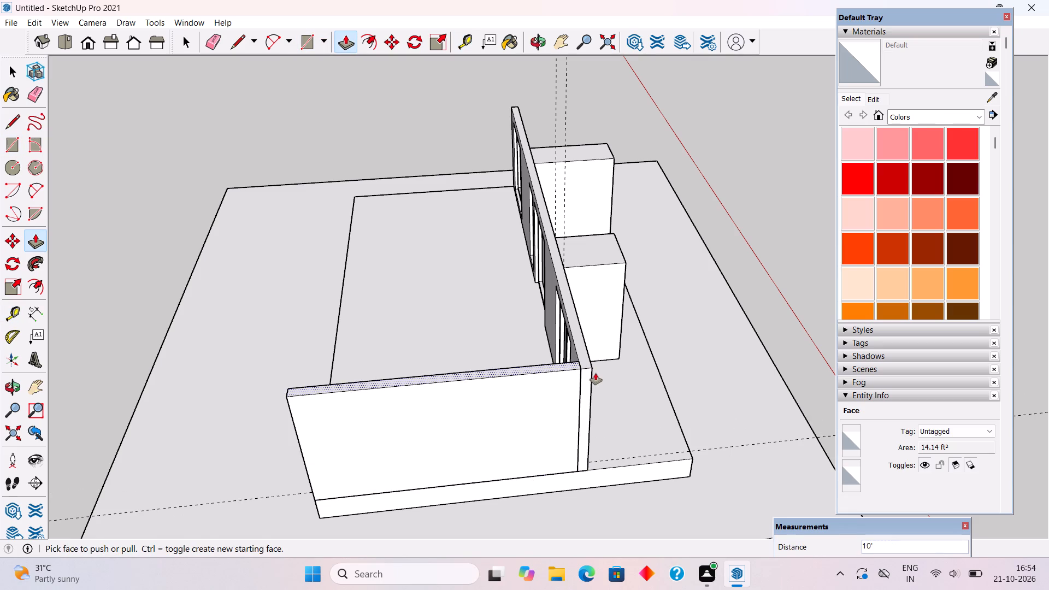
key(space)
triple_click(510, 435)
right_click(510, 435)
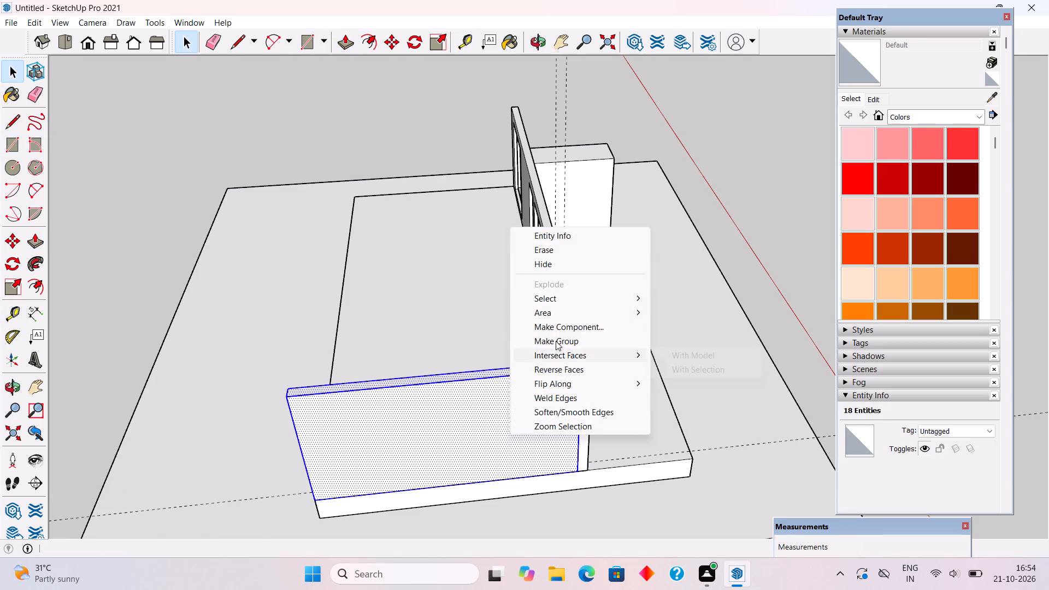
click(556, 341)
Set a guide 9" inside the slab's opposite end and draw the second side wall's footprint, 9" by about 18' 10".
middle_drag(287, 419, 723, 393)
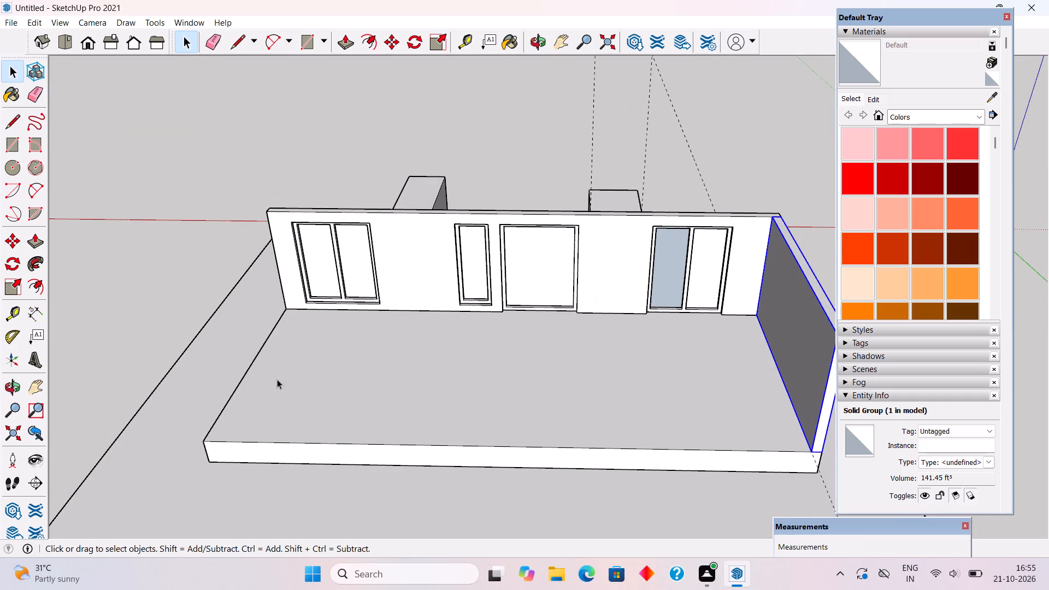
key(t)
click(235, 394)
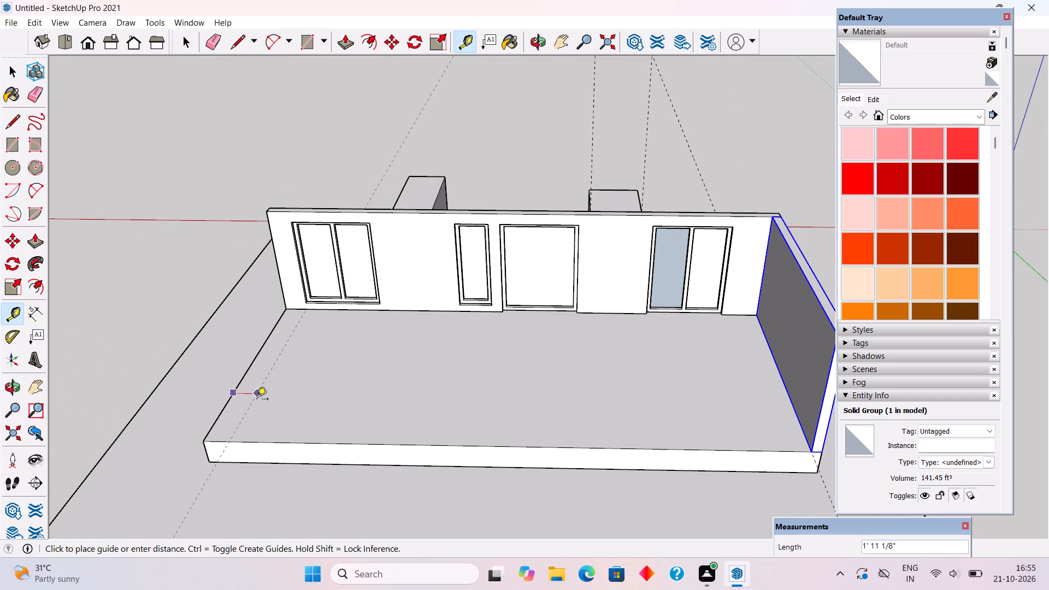
text(9")
key(Return)
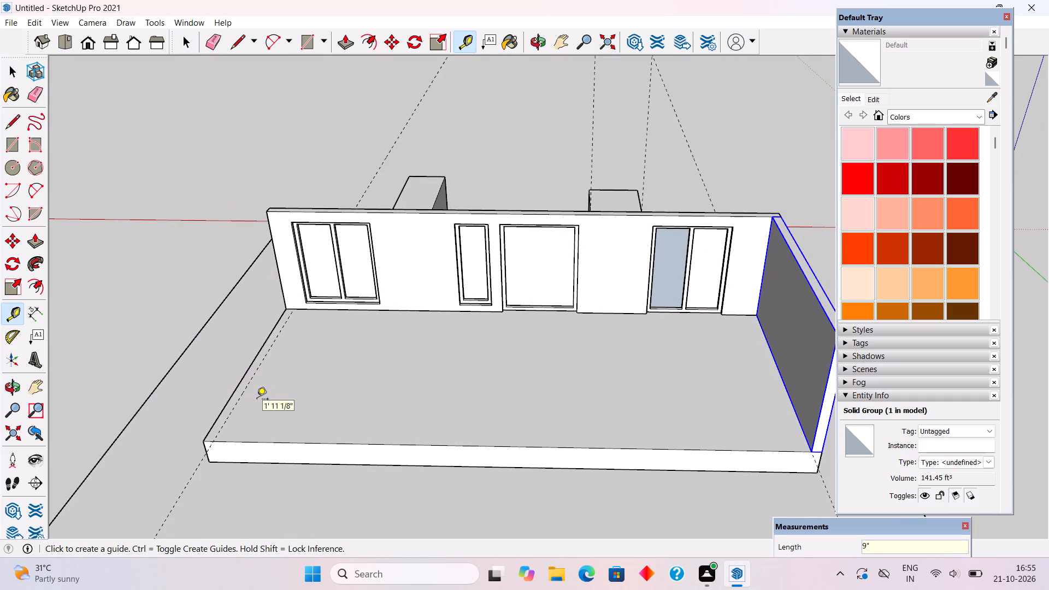
key(r)
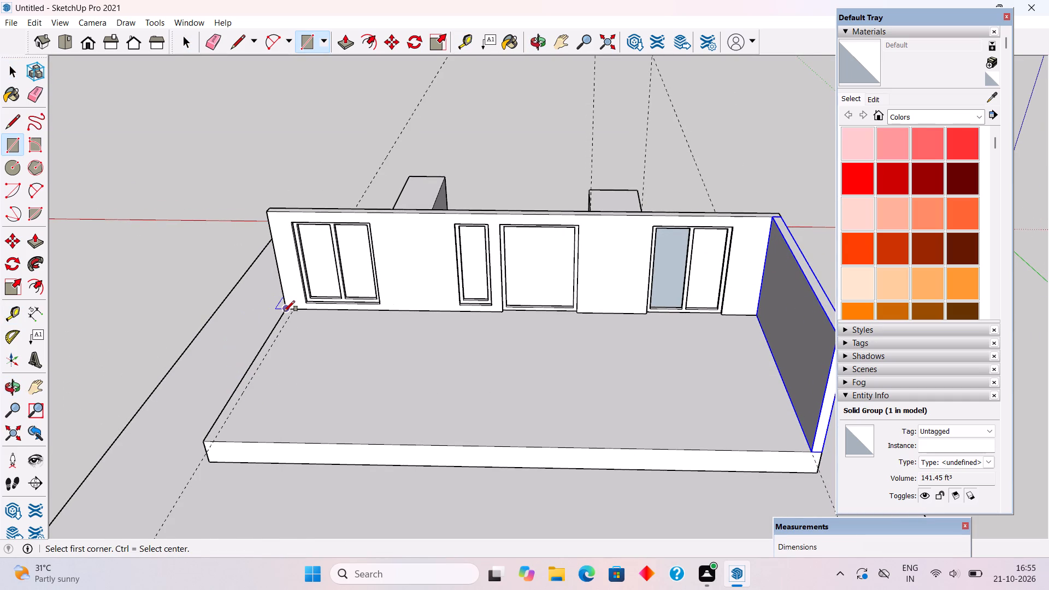
click(284, 311)
click(216, 443)
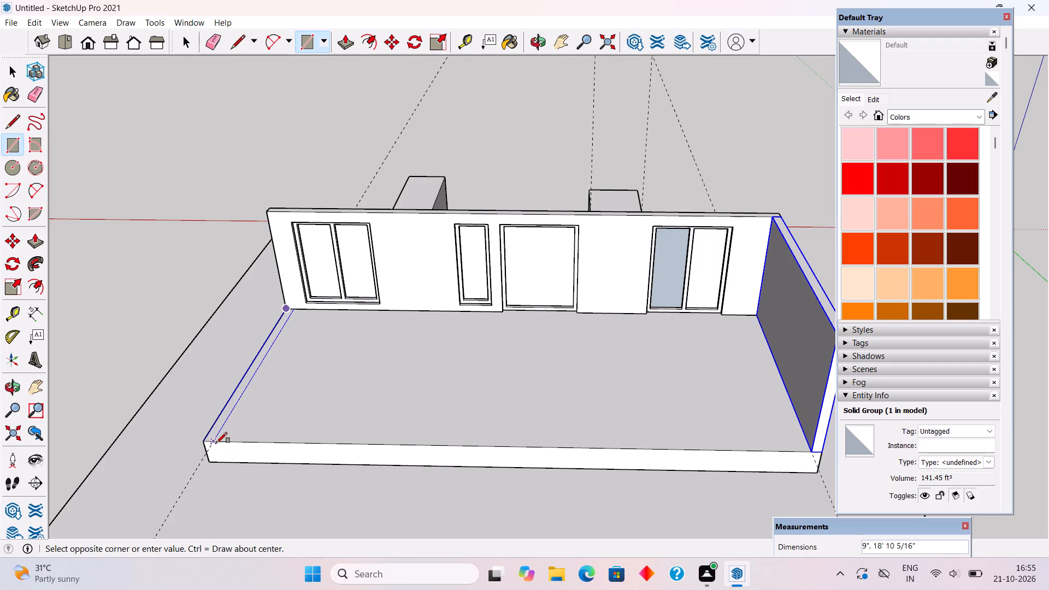
Push/Pull the second side wall's footprint up 10' and make the whole wall a group.
key(p)
click(210, 433)
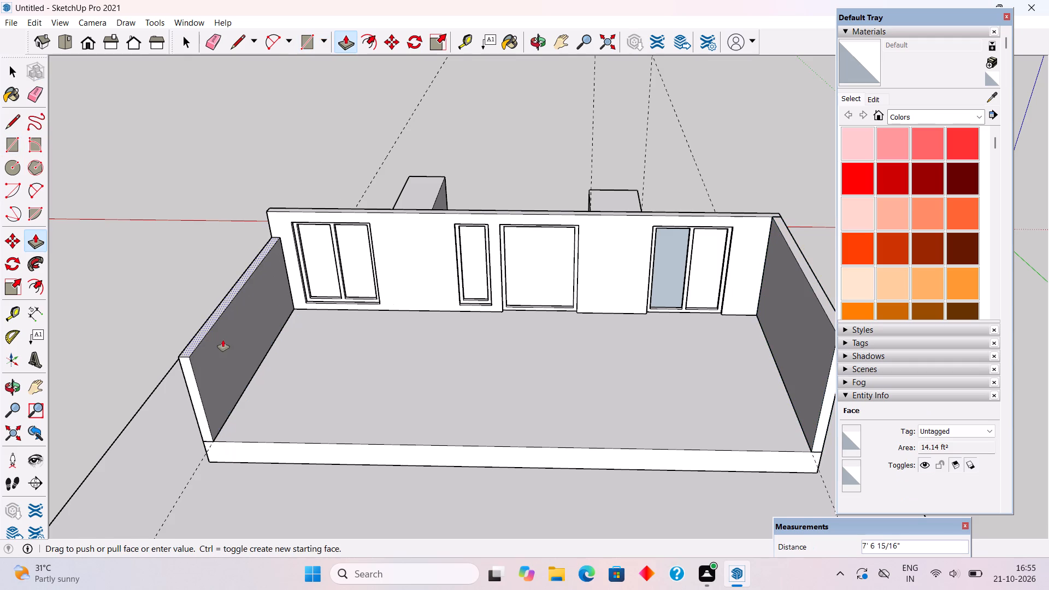
text(10')
key(Return)
key(space)
triple_click(223, 340)
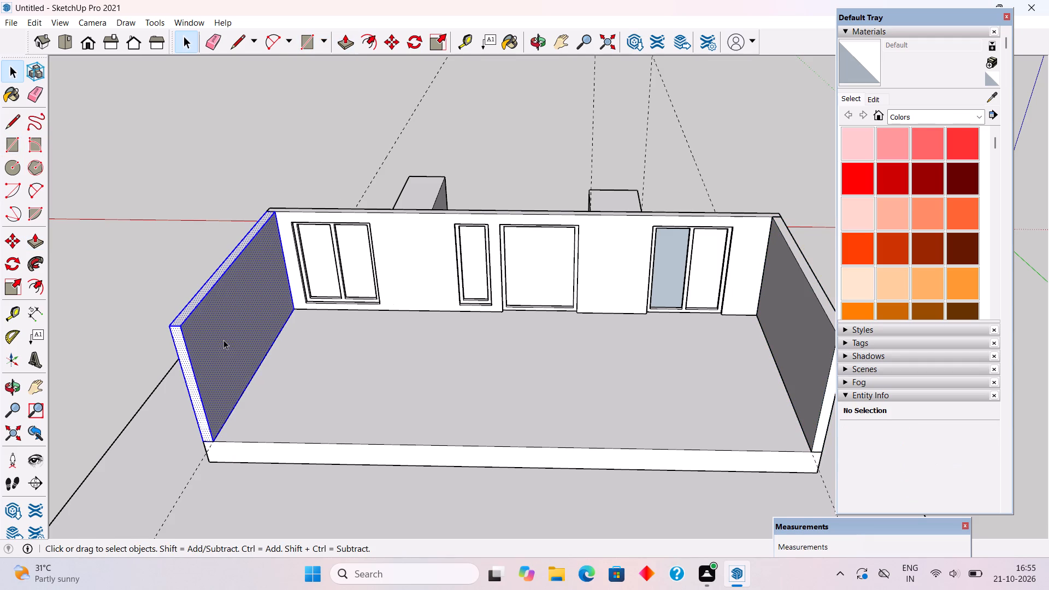
right_click(223, 340)
click(275, 452)
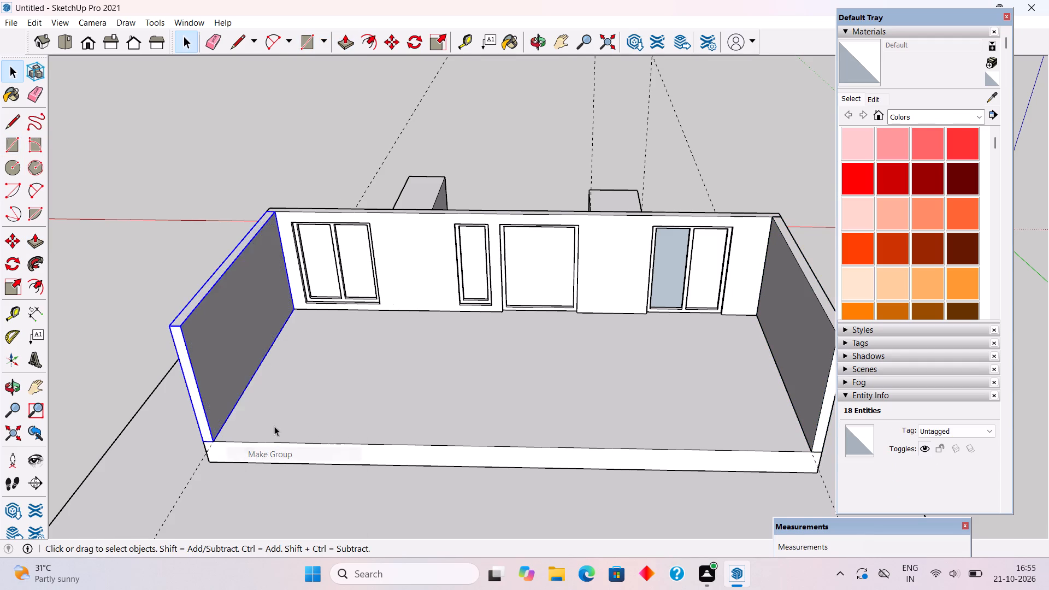
Set a guide 9" inside the slab's back edge and draw the back wall's footprint along it between the two side walls.
scroll(350, 299, down, 4)
middle_drag(368, 390, 382, 491)
scroll(393, 486, up, 4)
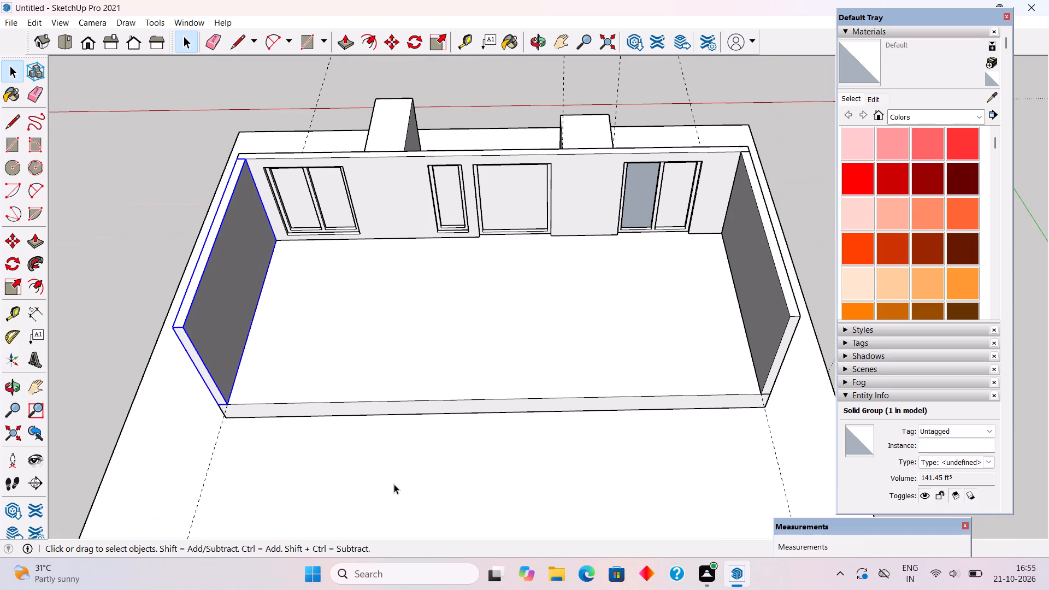
key(t)
click(428, 399)
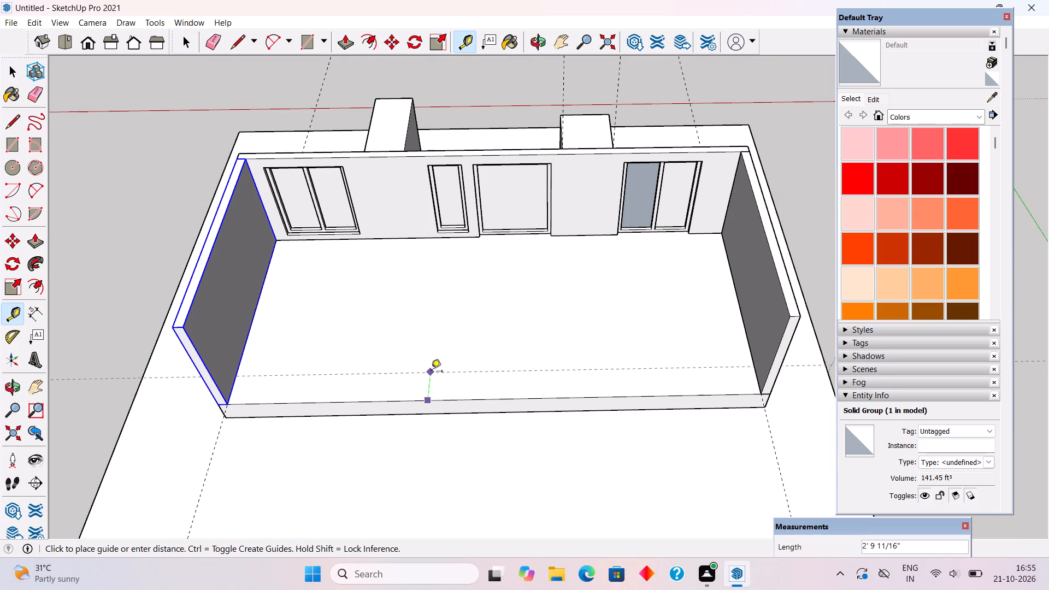
text(9")
key(Return)
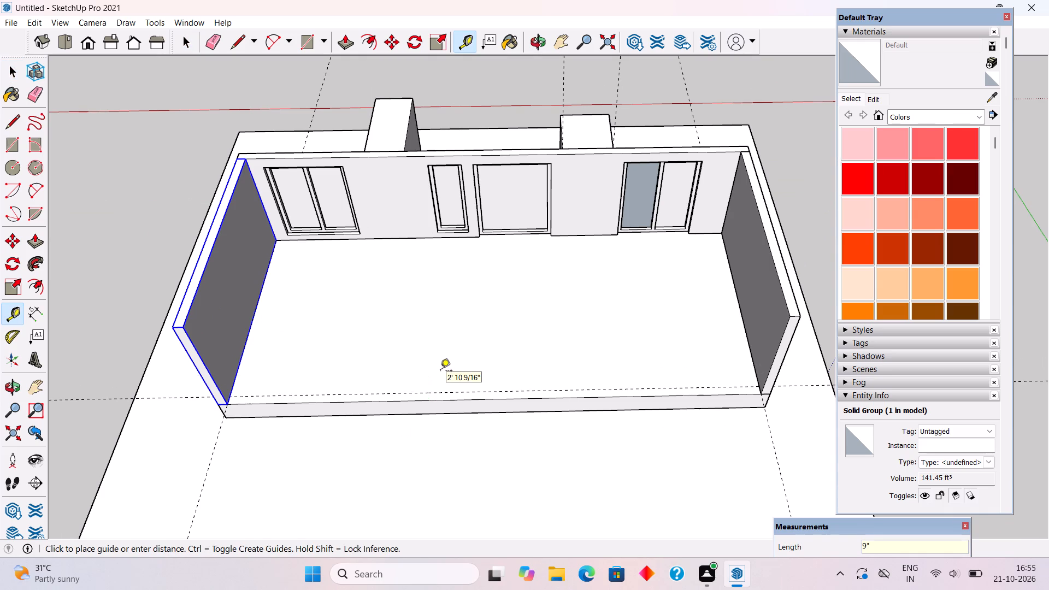
key(r)
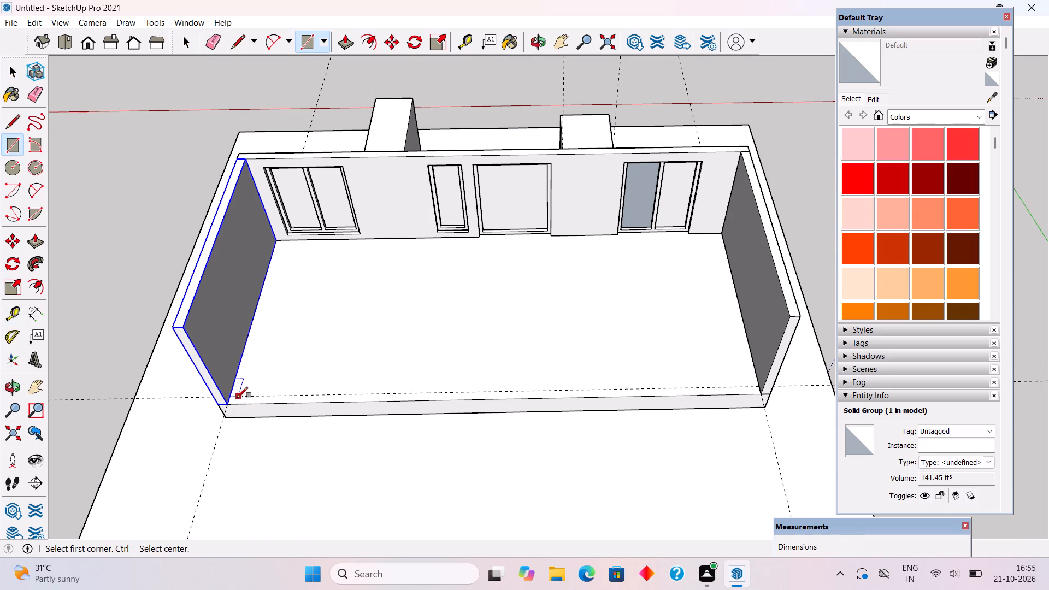
click(234, 396)
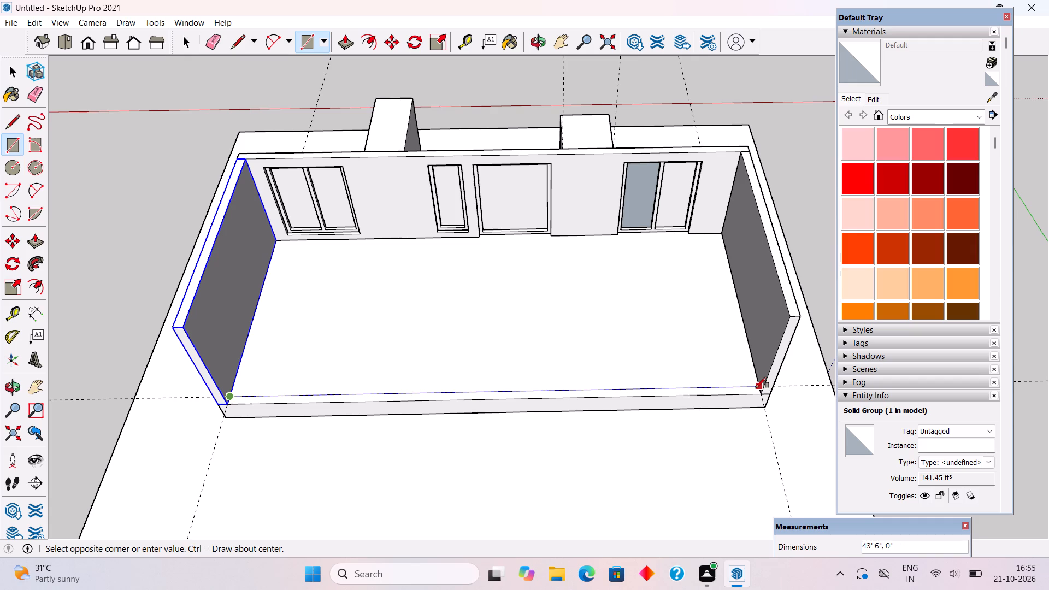
click(760, 394)
Push/Pull the back wall's footprint up to the top of the side walls and make the whole wall a group.
key(p)
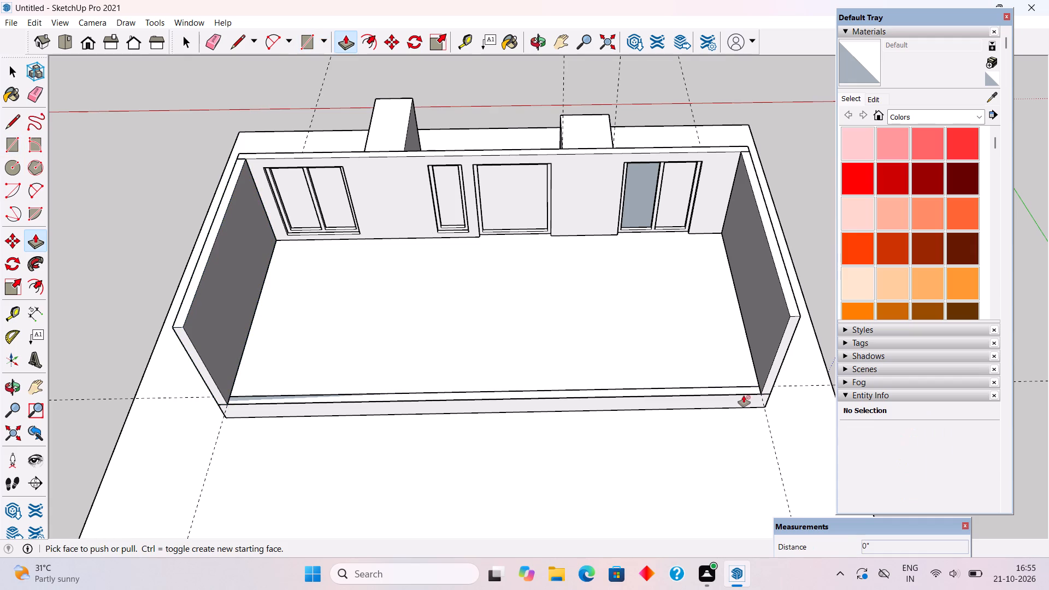
click(742, 387)
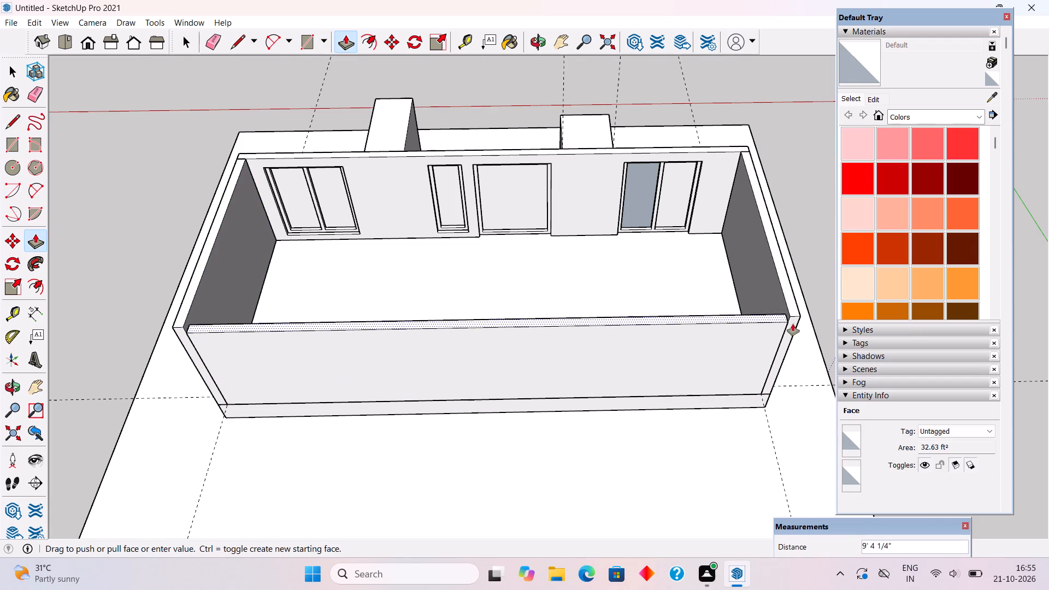
click(795, 305)
key(space)
triple_click(742, 346)
right_click(742, 346)
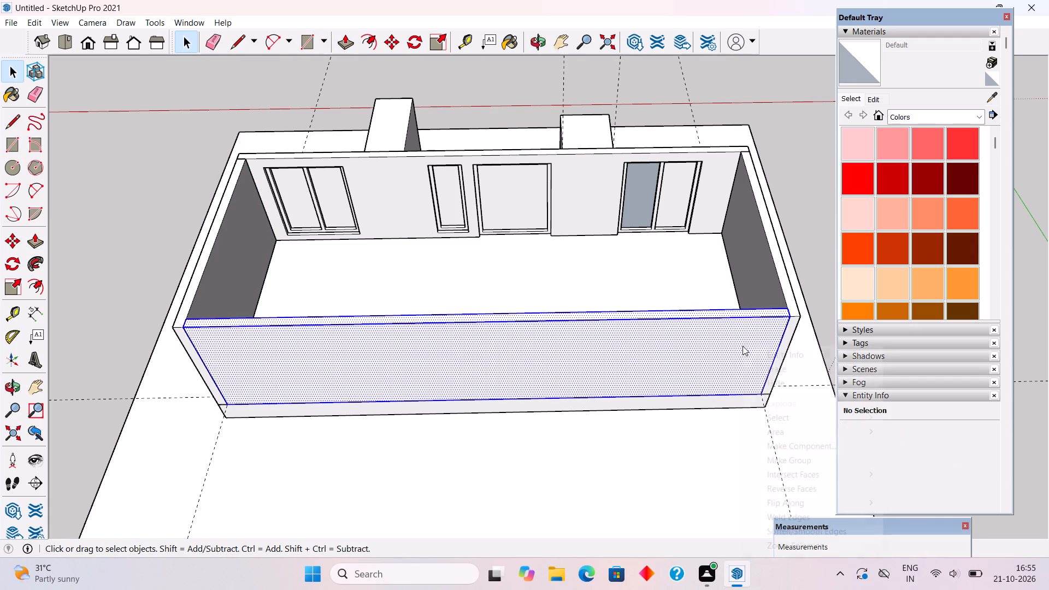
click(779, 460)
Draw the roof rectangle over the wall tops, from the back wall's outer corner to the opposite side wall's corner at the front wall.
scroll(737, 427, down, 10)
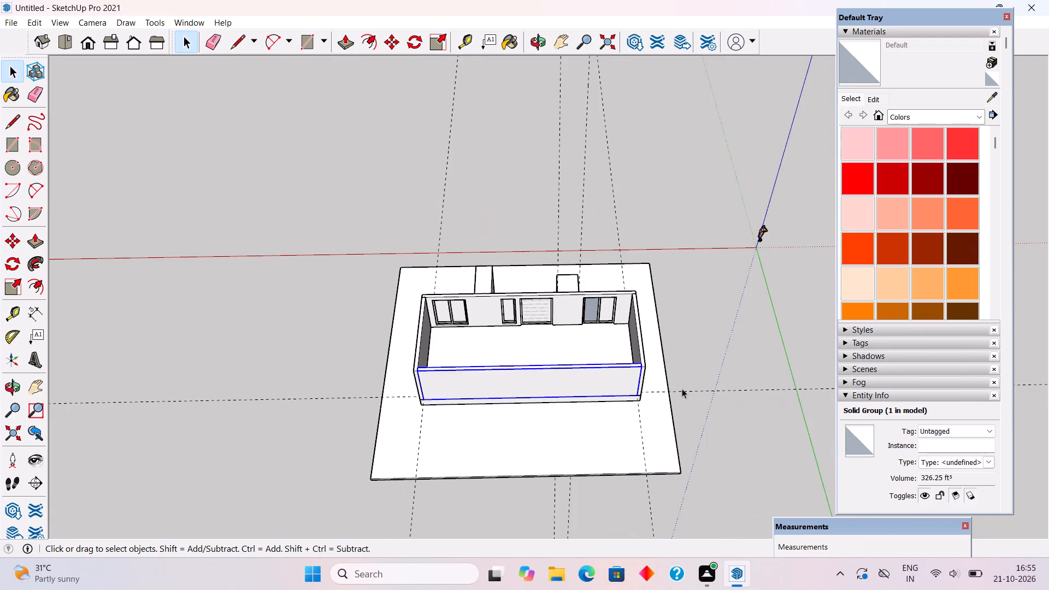
middle_drag(645, 451, 85, 341)
click(103, 355)
middle_drag(503, 422, 582, 568)
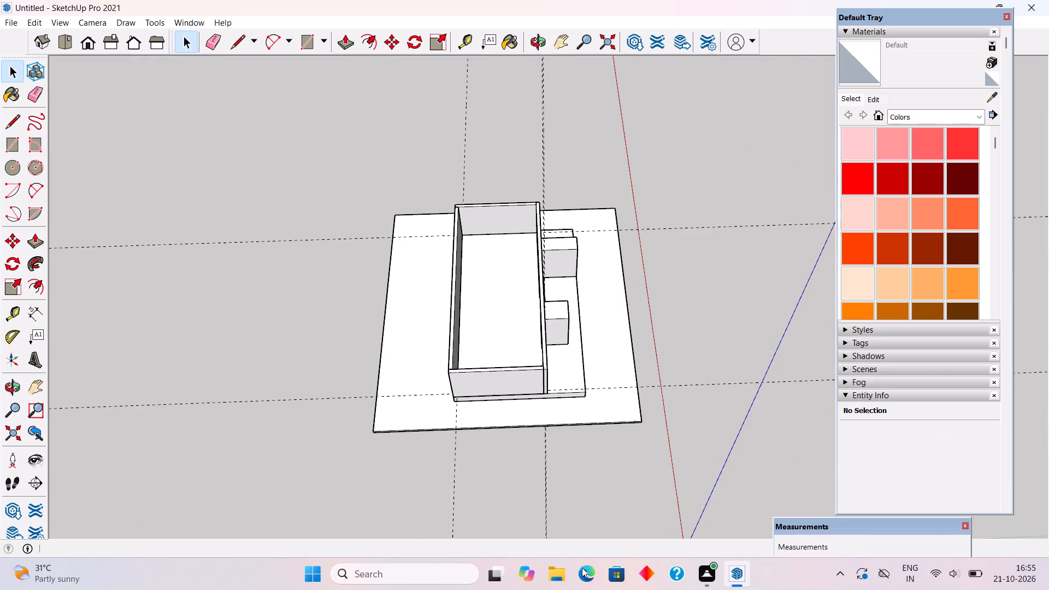
scroll(436, 179, up, 11)
key(r)
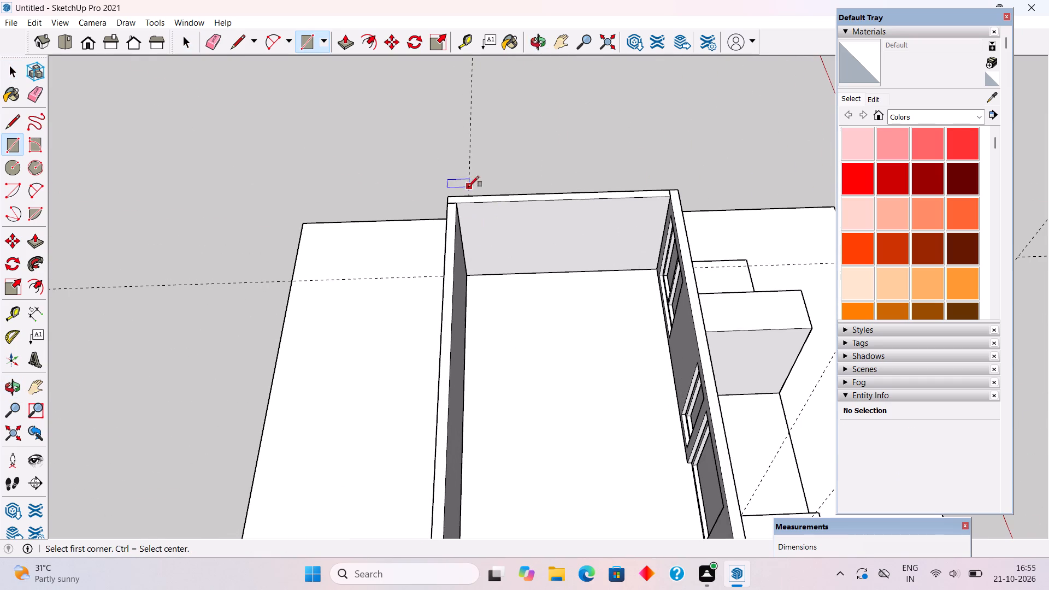
click(449, 198)
scroll(470, 257, down, 5)
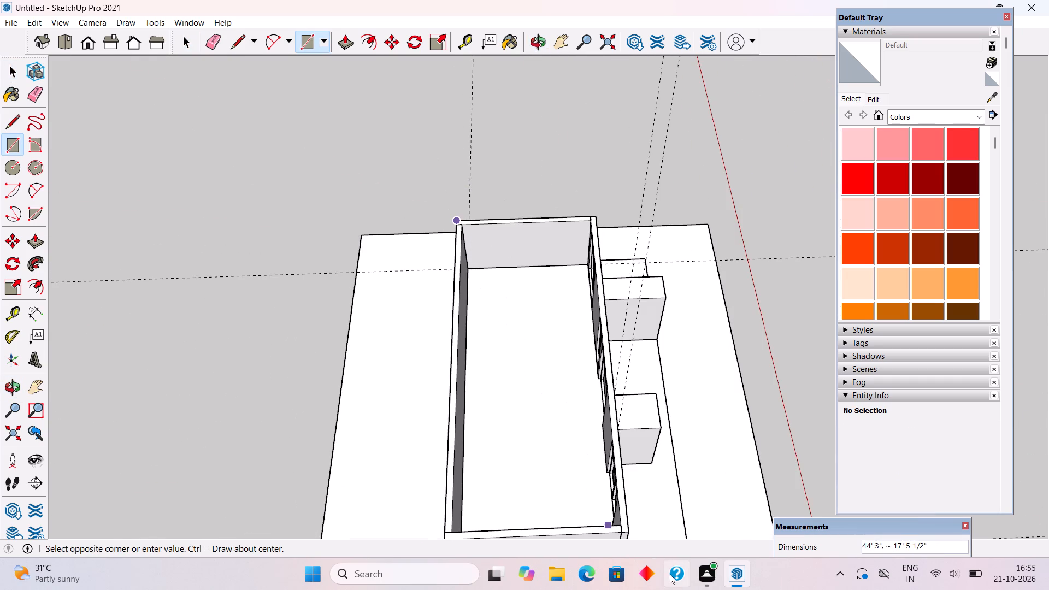
scroll(603, 528, up, 7)
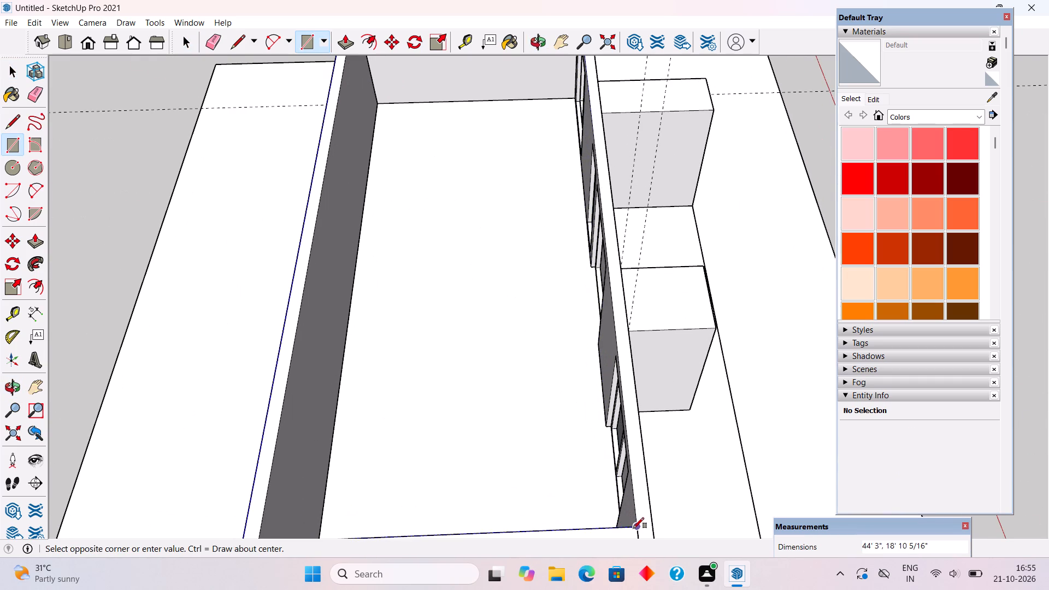
scroll(631, 517, down, 7)
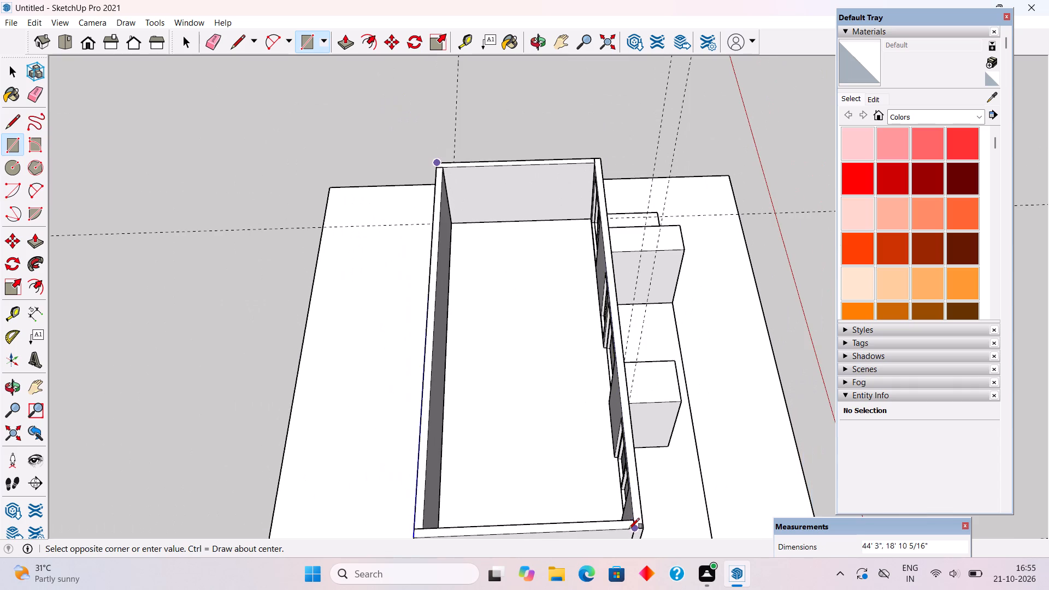
scroll(629, 529, up, 4)
click(635, 532)
Push/Pull the roof rectangle 6" thick and make the whole roof slab a group.
key(p)
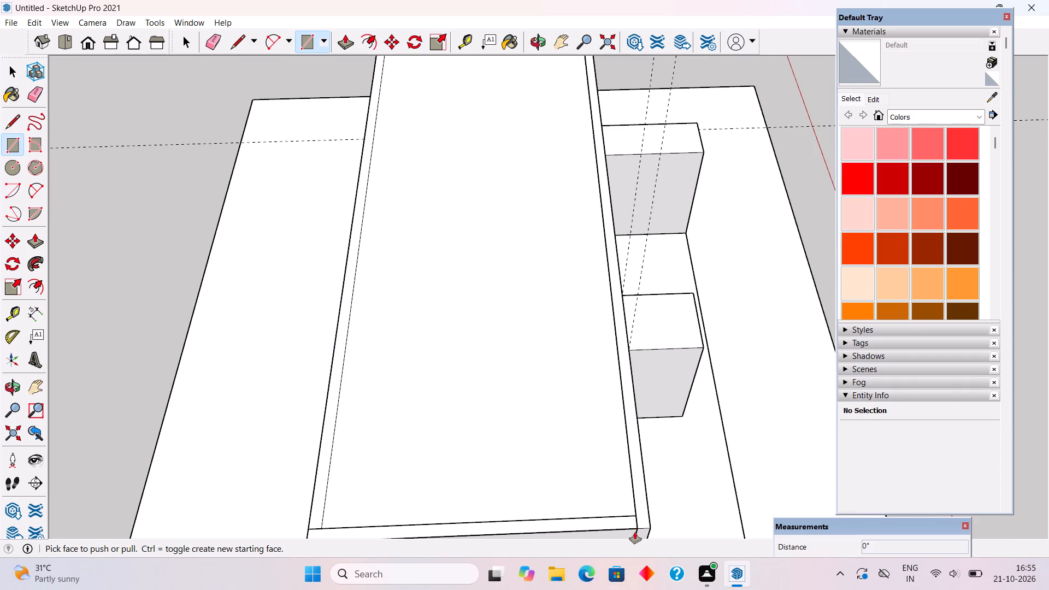
click(618, 522)
text(6")
key(Return)
key(space)
triple_click(611, 503)
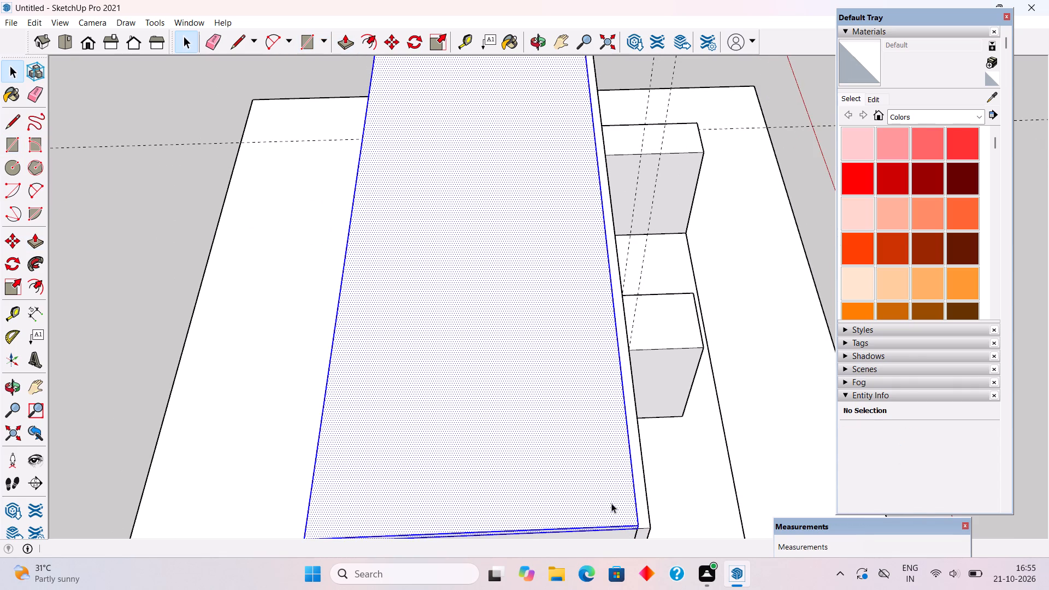
right_click(611, 503)
click(655, 412)
Examine the roofed house from the front and above, checking the entrance, windows, projecting blocks and roof edge.
scroll(655, 412, down, 9)
middle_drag(682, 447, 387, 267)
click(371, 251)
middle_drag(529, 464, 495, 449)
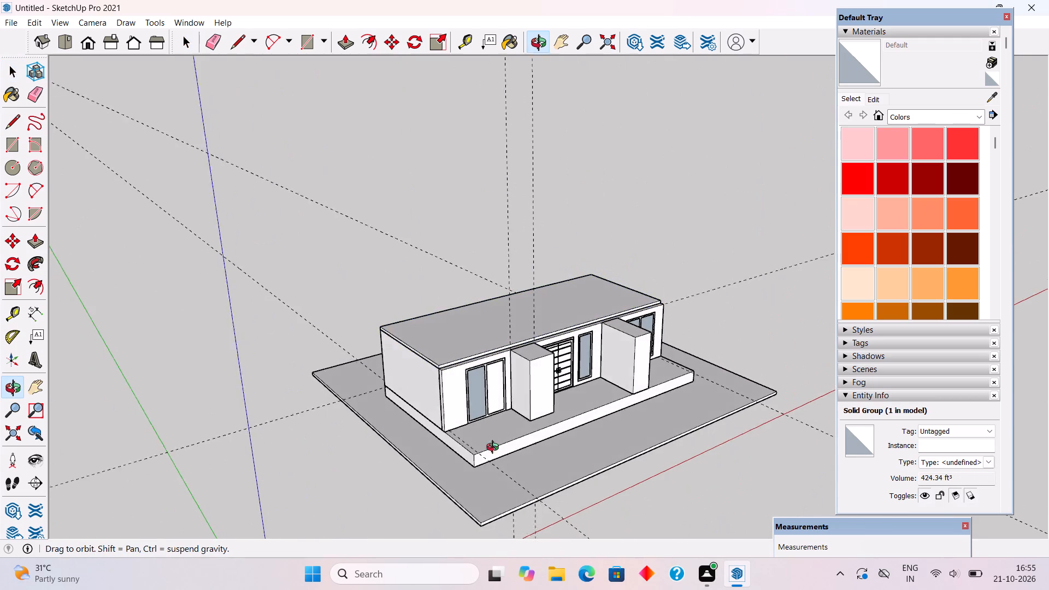
middle_drag(495, 449, 341, 408)
scroll(341, 408, up, 2)
scroll(532, 359, up, 3)
middle_drag(586, 344, 537, 480)
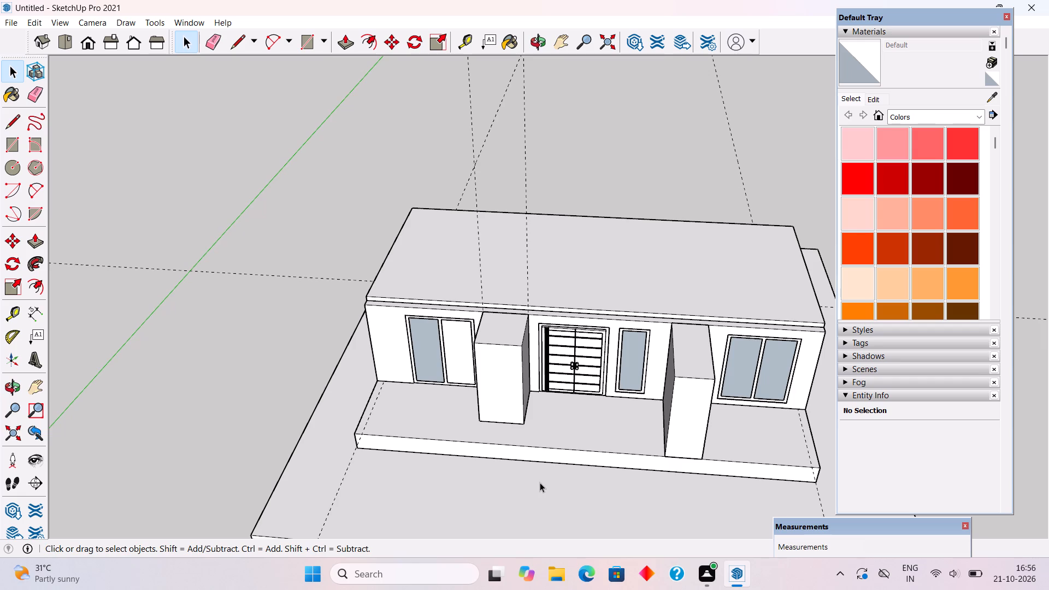
middle_drag(538, 484, 616, 365)
scroll(569, 441, up, 2)
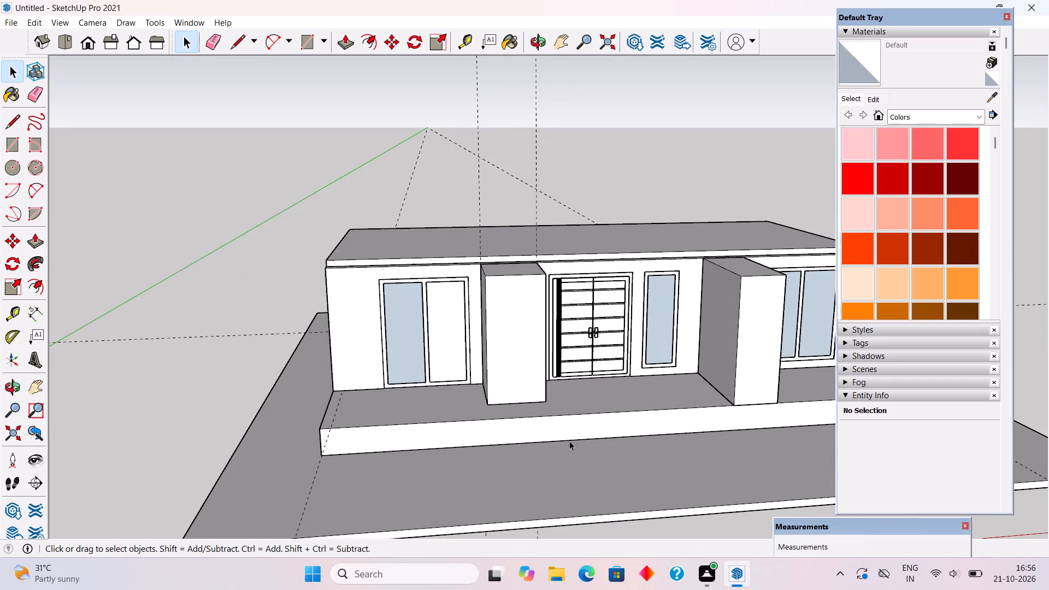
Inside the ground slab's group, push its front face inward about 6' toward the house.
scroll(572, 467, down, 3)
triple_click(589, 505)
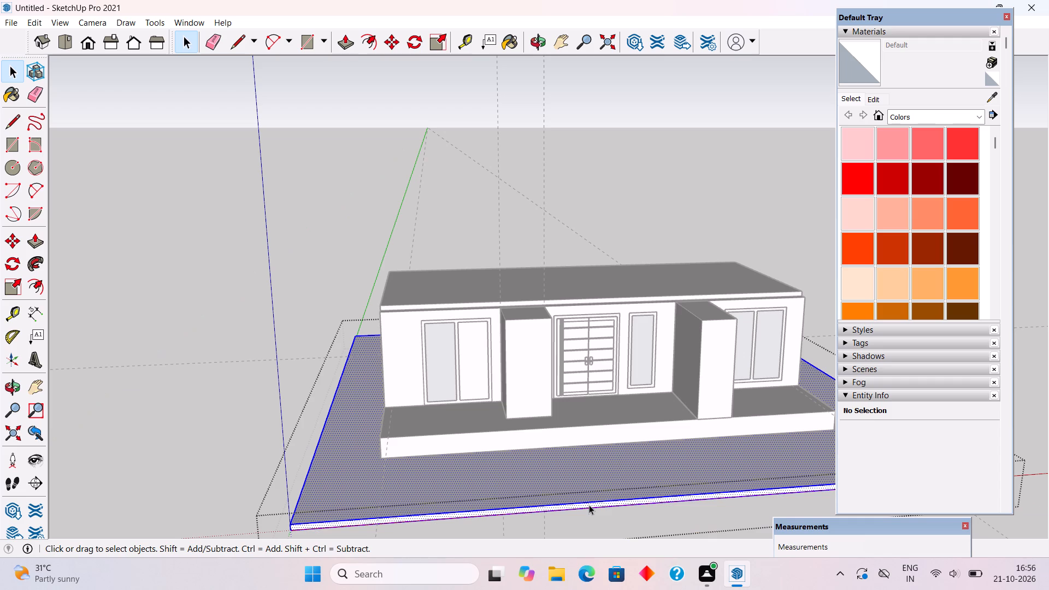
key(p)
click(591, 505)
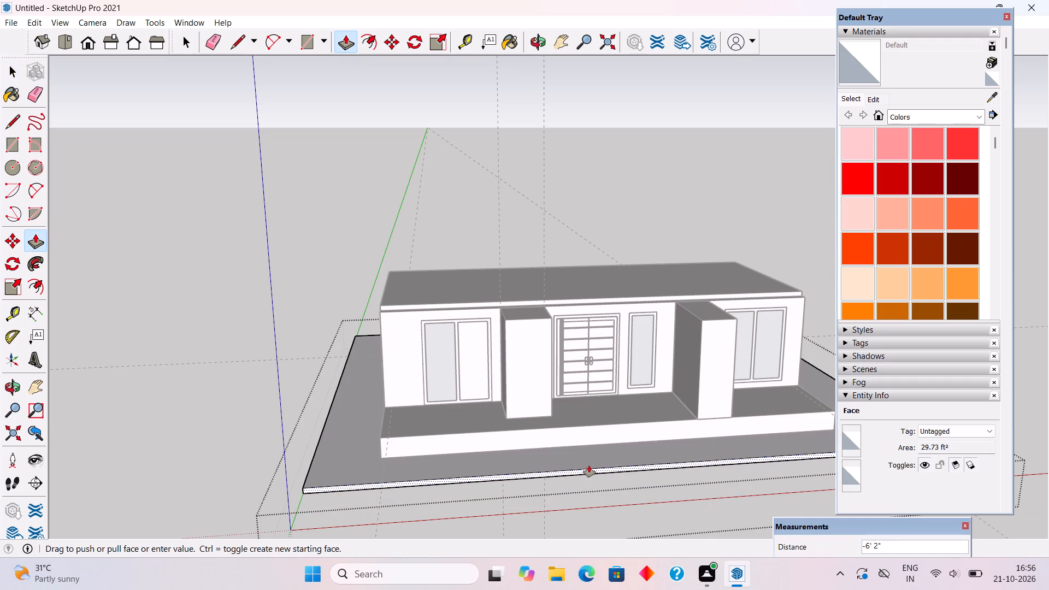
click(589, 465)
key(space)
scroll(545, 473, down, 3)
click(321, 345)
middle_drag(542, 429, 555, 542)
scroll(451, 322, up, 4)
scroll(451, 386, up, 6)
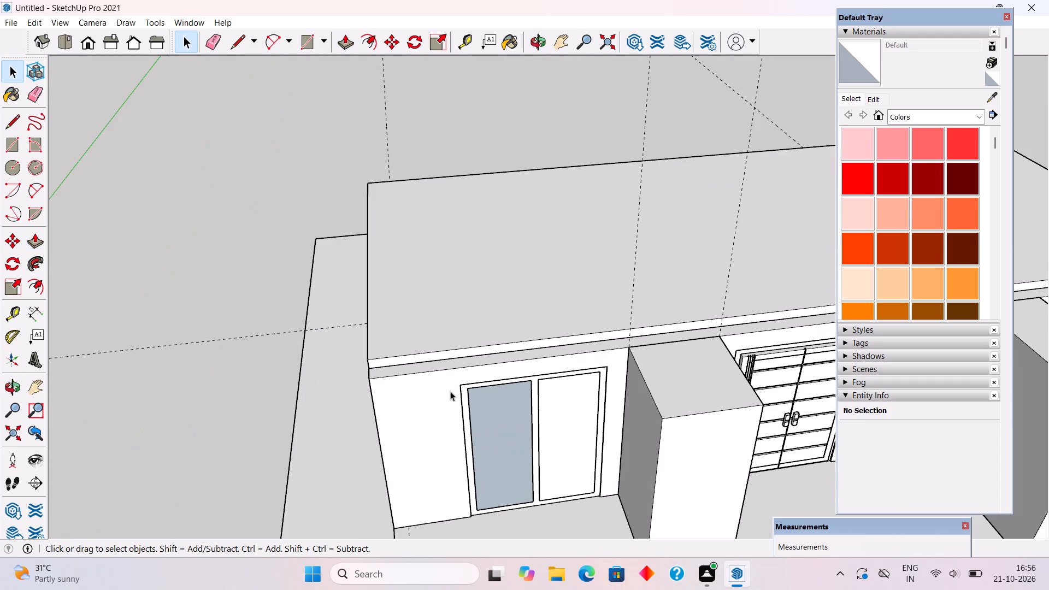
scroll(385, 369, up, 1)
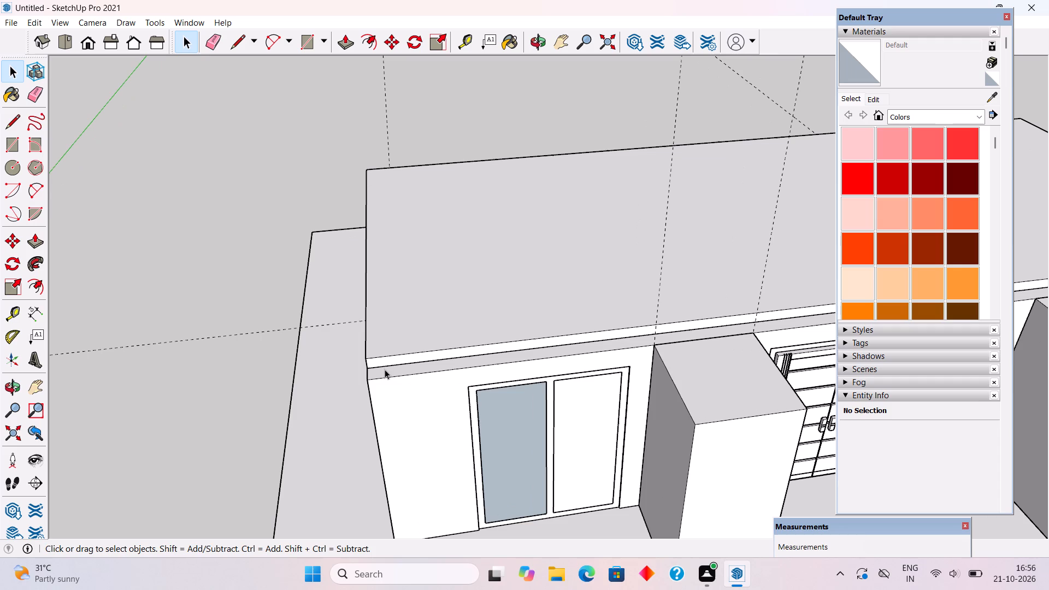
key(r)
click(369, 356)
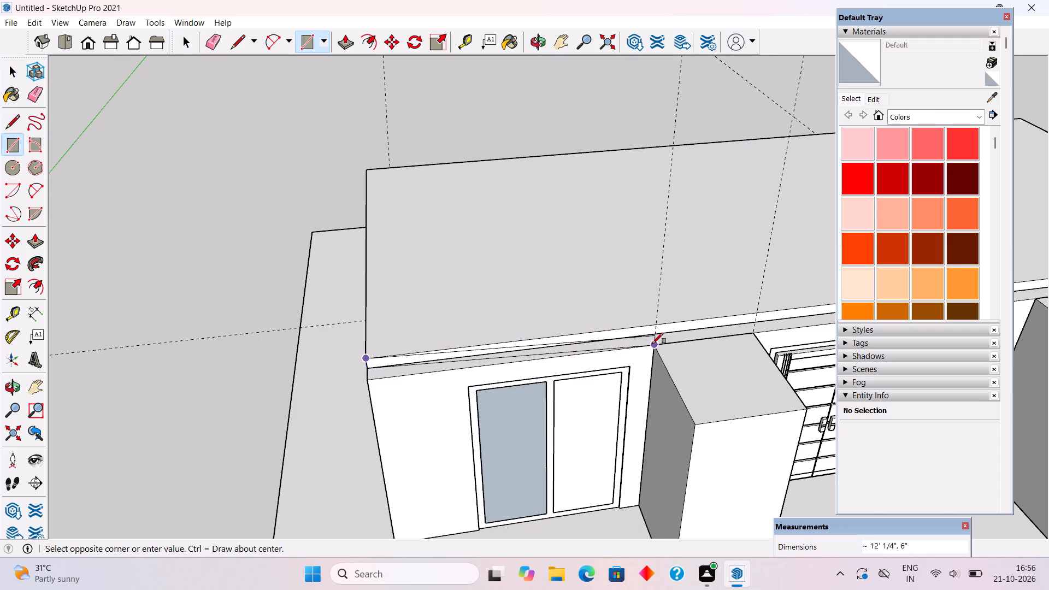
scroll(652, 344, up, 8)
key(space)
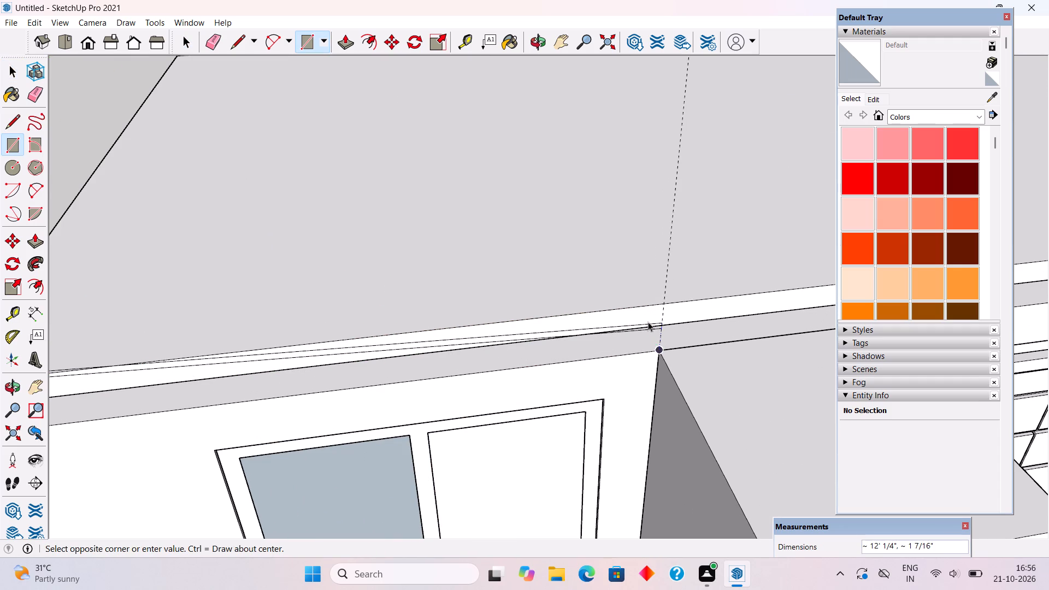
Draw a rectangle about 12' long on the front wall's exposed top, from the outer corner to the near entrance block, and Push/Pull it up 1'.
middle_drag(711, 363, 732, 363)
scroll(732, 363, down, 6)
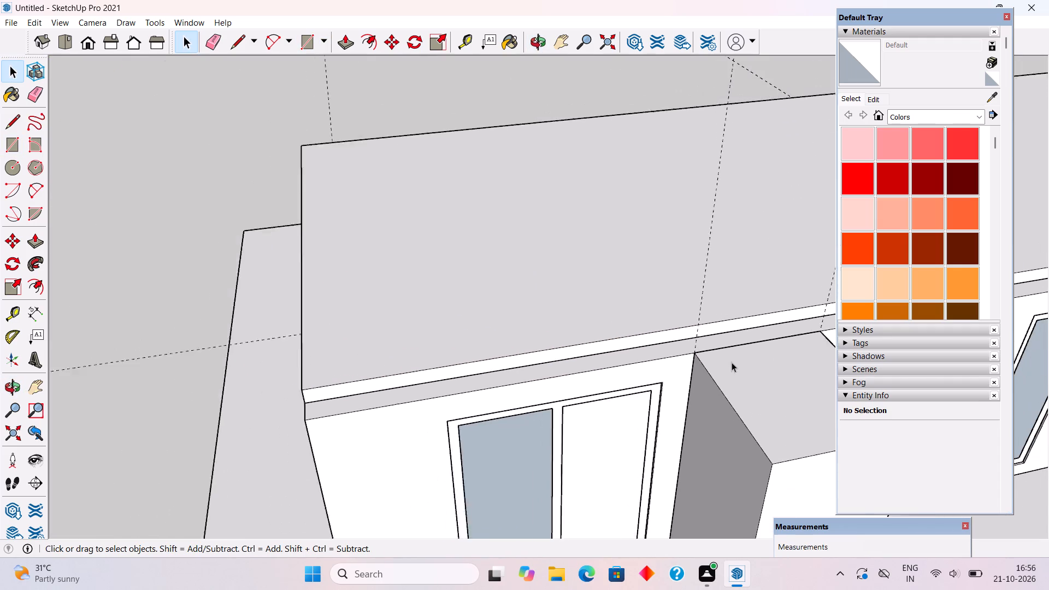
scroll(732, 362, down, 1)
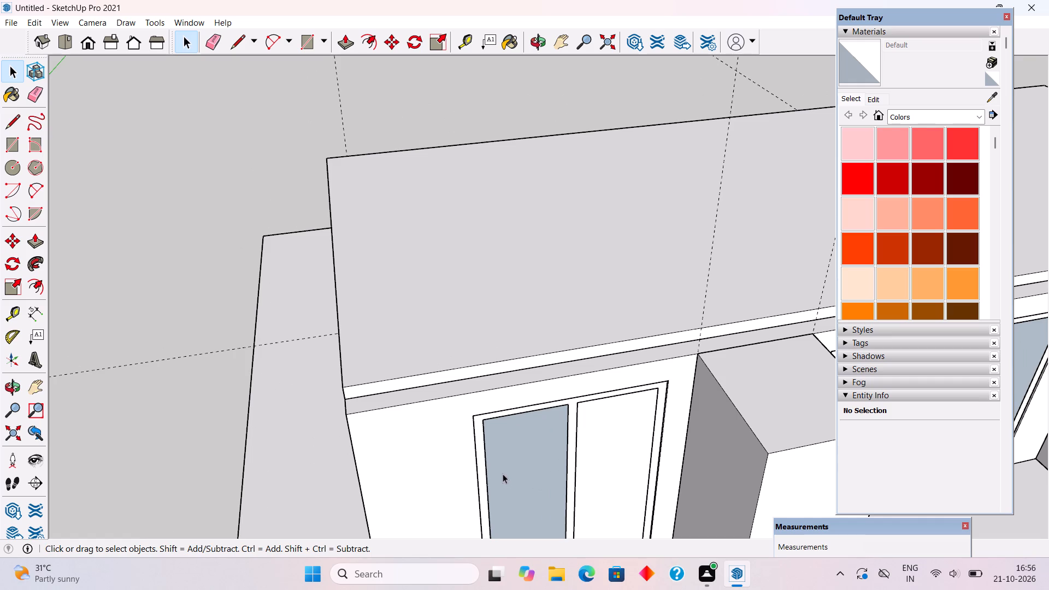
key(r)
scroll(352, 399, up, 2)
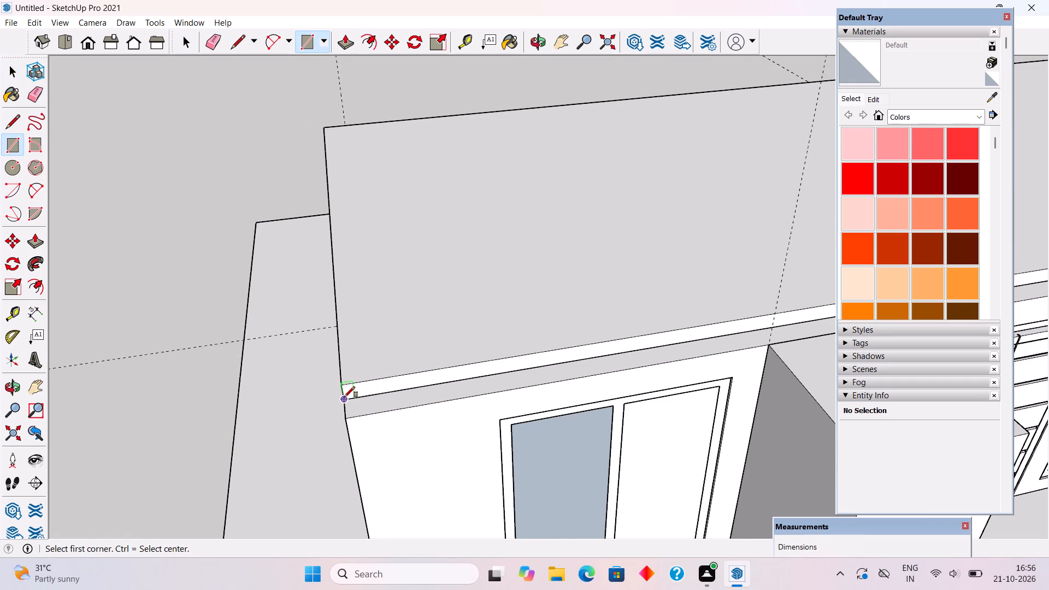
click(346, 399)
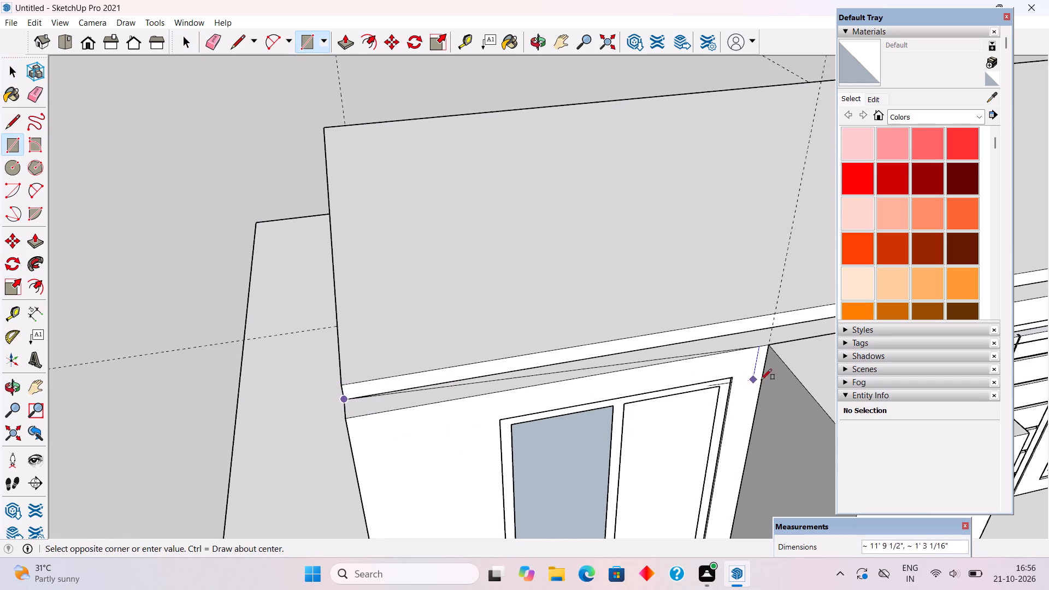
click(763, 343)
key(p)
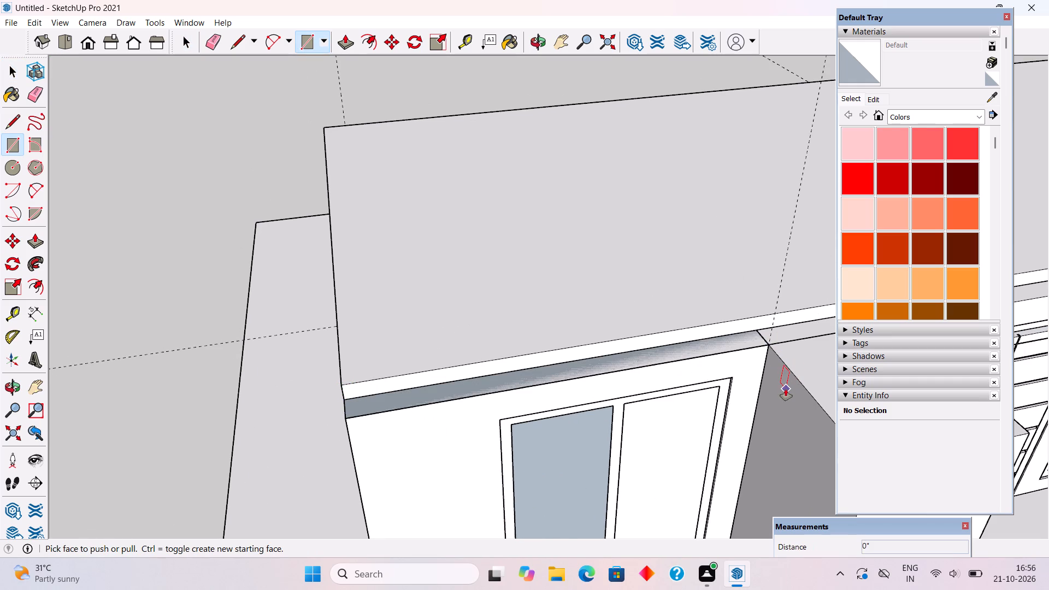
click(699, 348)
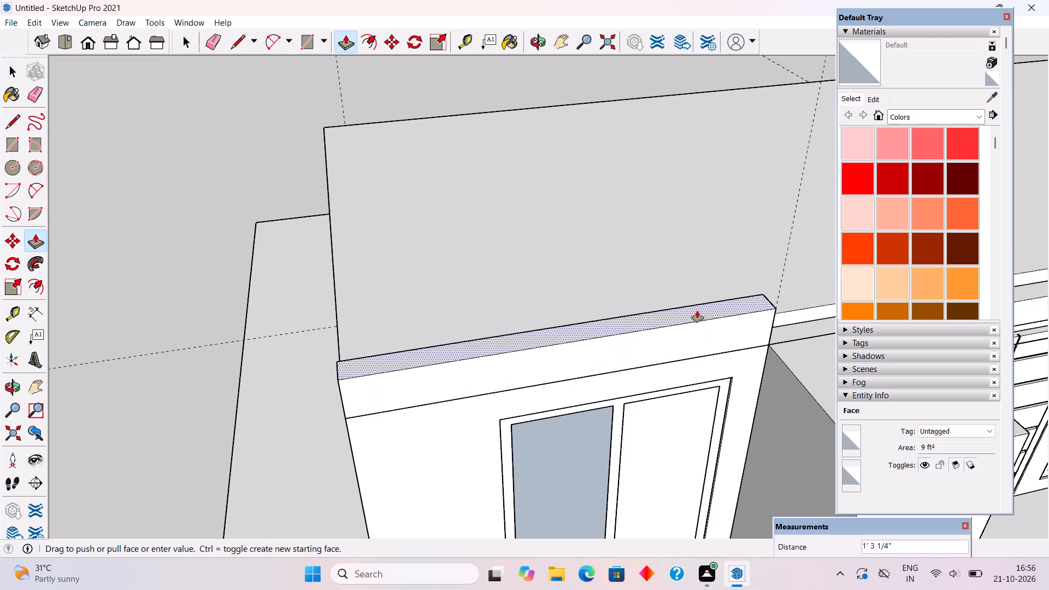
text(1')
key(Return)
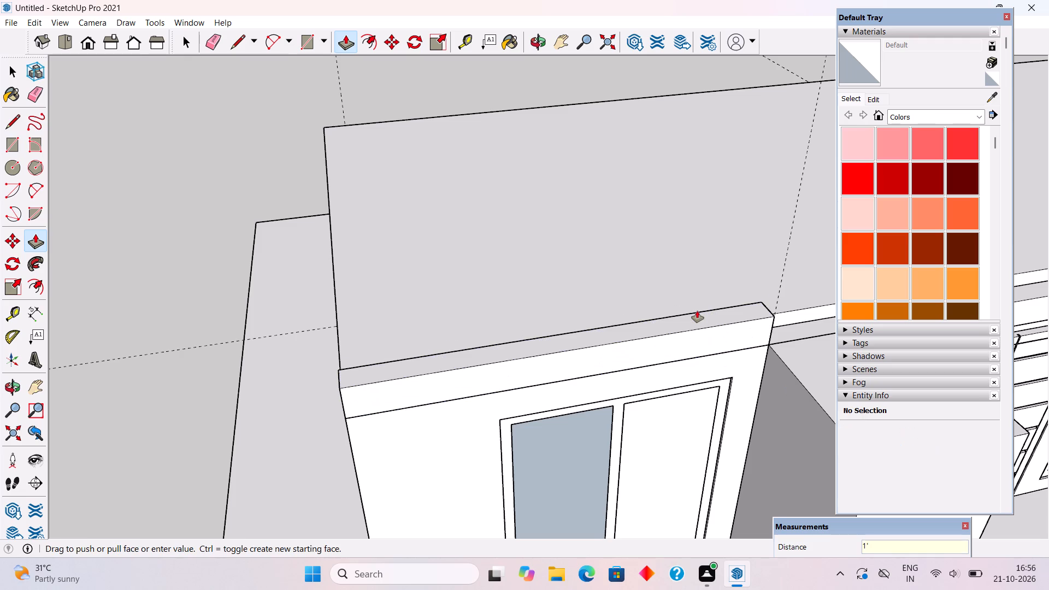
Push/Pull the top face of the new parapet strip above the double window up another 6".
middle_drag(632, 421, 561, 275)
scroll(561, 275, down, 6)
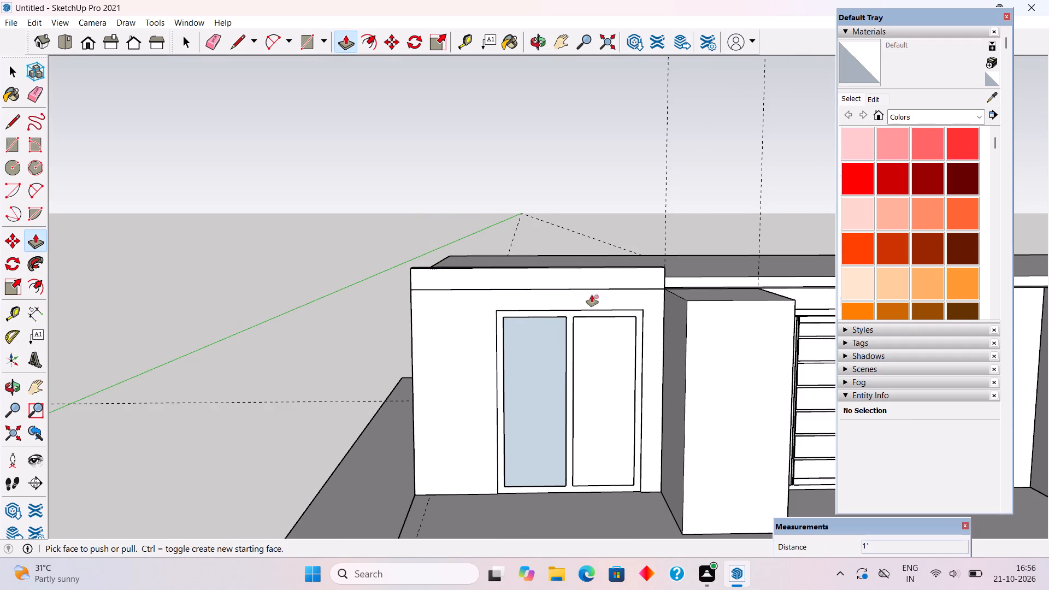
middle_drag(610, 272, 626, 370)
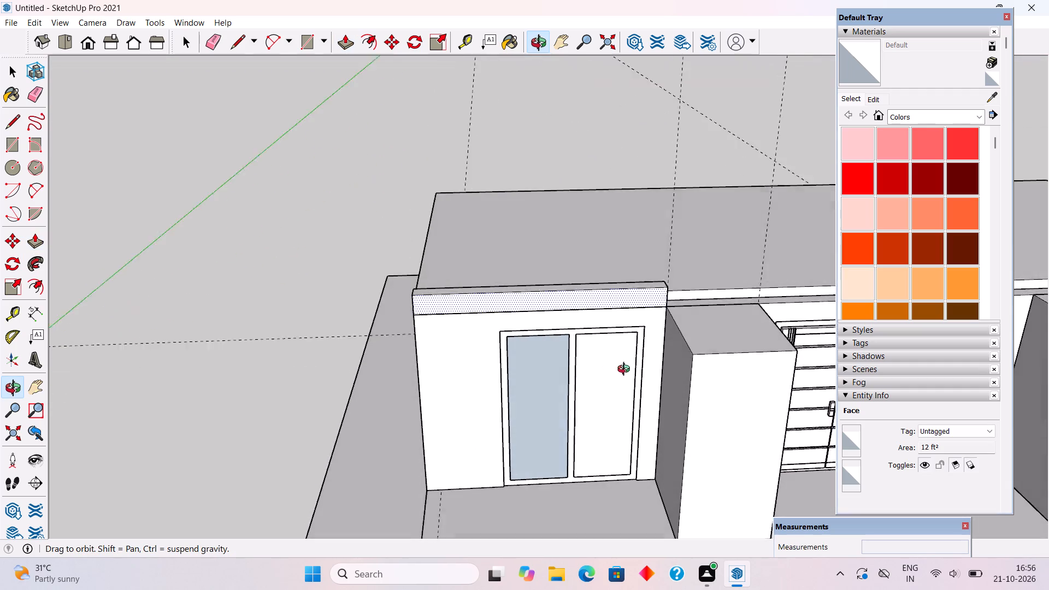
middle_drag(626, 370, 629, 390)
scroll(614, 258, up, 4)
click(624, 310)
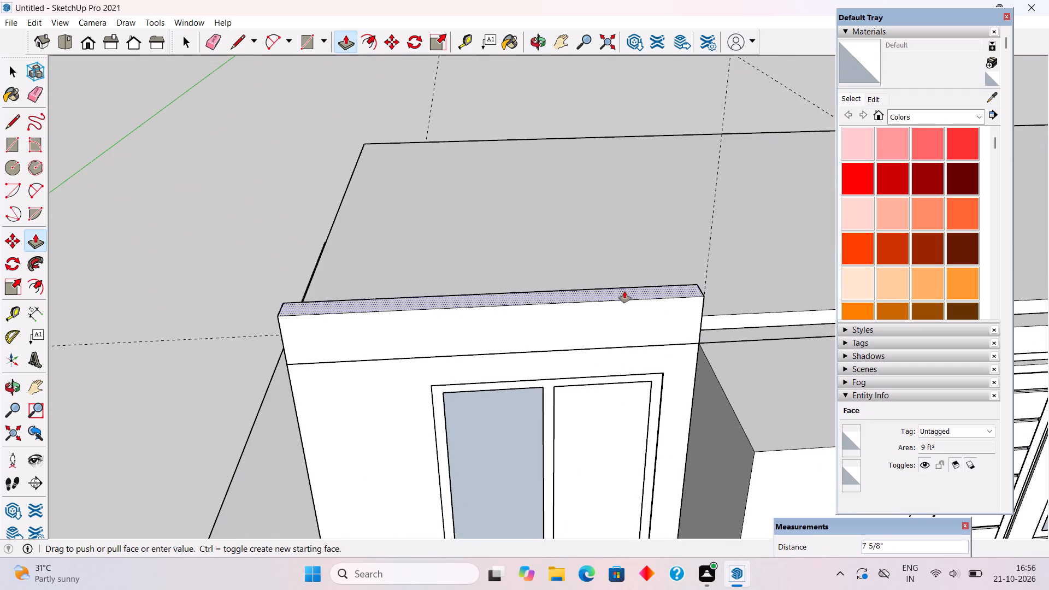
text(6")
key(Return)
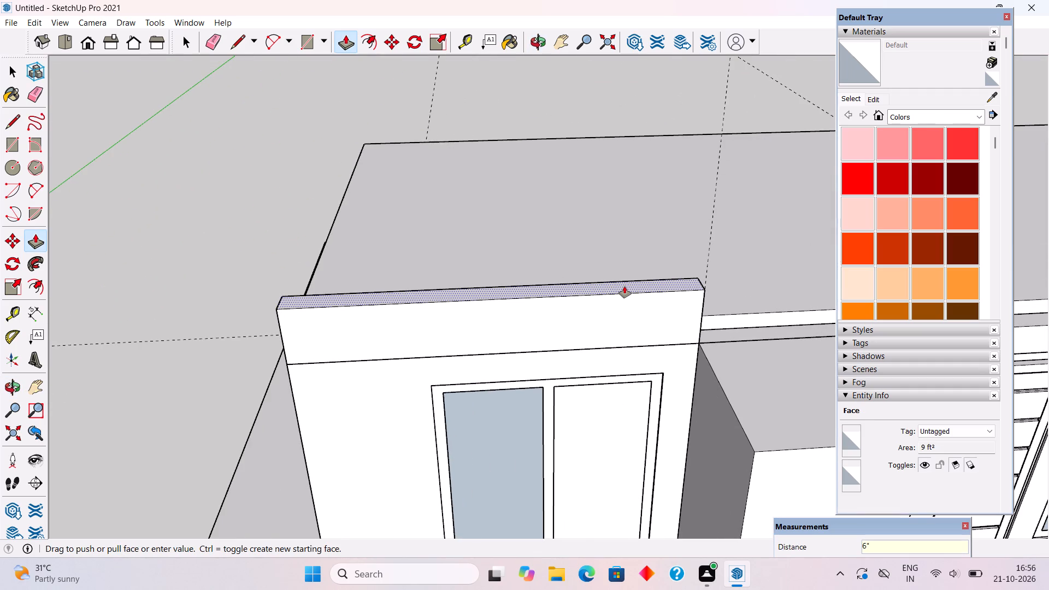
key(space)
Make the whole parapet strip above the double window a group.
middle_drag(615, 320, 544, 190)
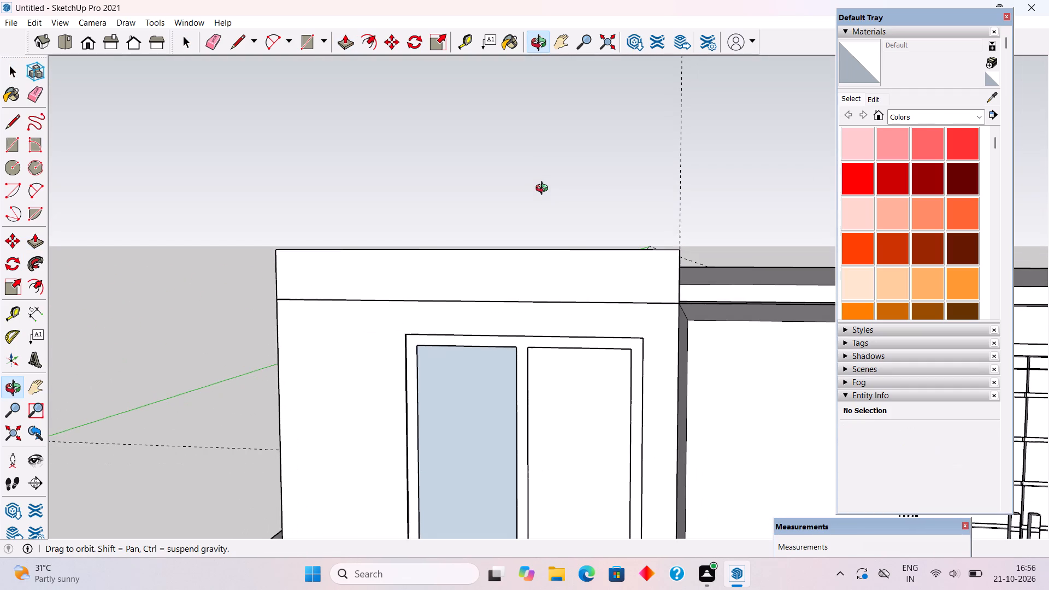
middle_drag(544, 190, 639, 287)
scroll(642, 298, up, 2)
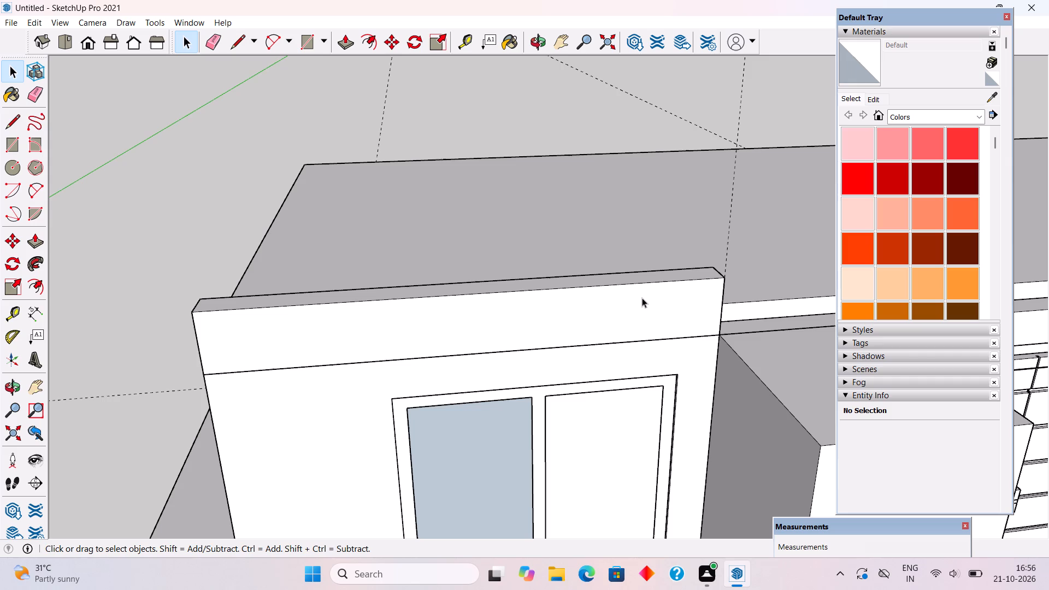
middle_drag(652, 266, 649, 344)
triple_click(646, 345)
right_click(645, 348)
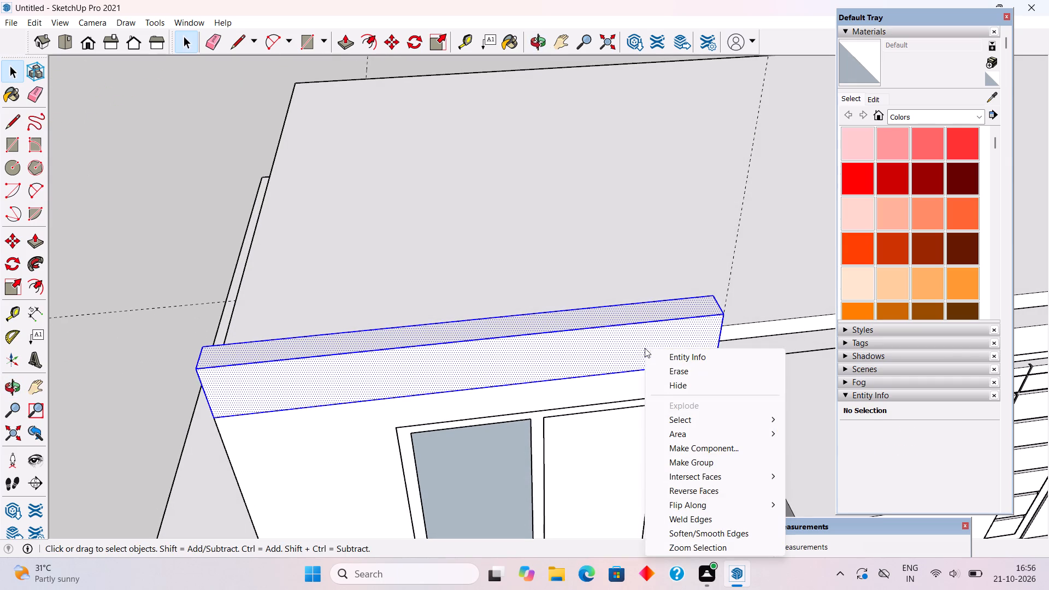
click(676, 459)
scroll(611, 358, down, 6)
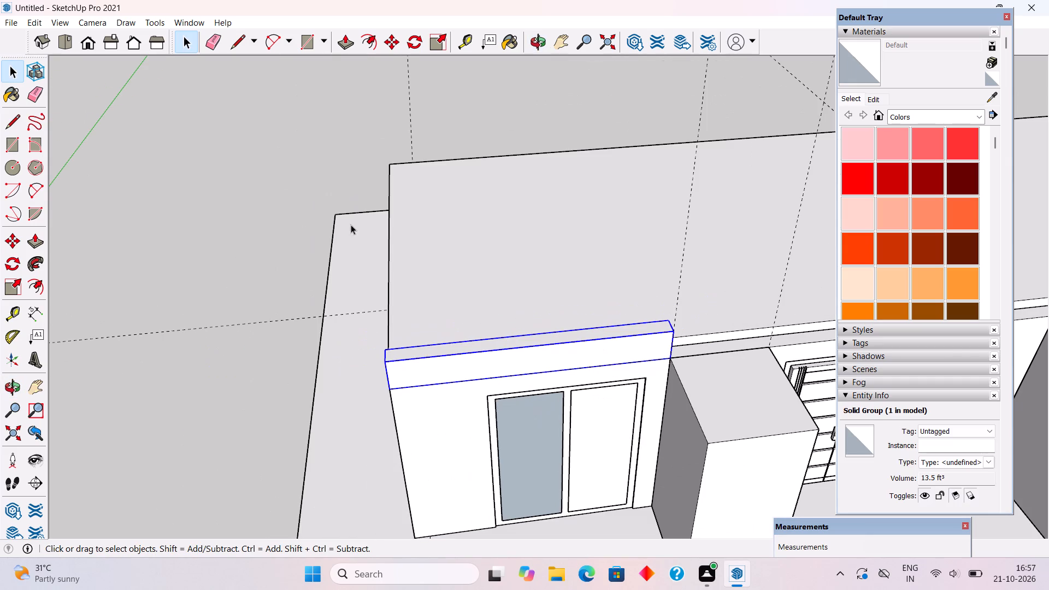
click(324, 204)
Inside the parapet strip's group, Push/Pull its front face outward as a canopy, flush with the front edge of the adjacent entrance block.
middle_drag(388, 353, 487, 167)
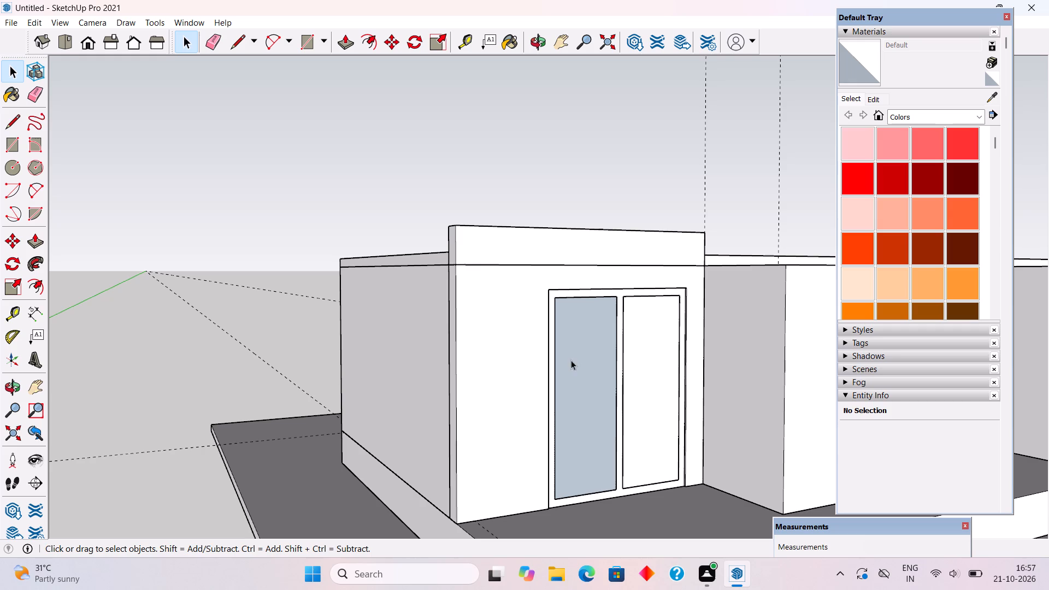
click(633, 245)
double_click(633, 245)
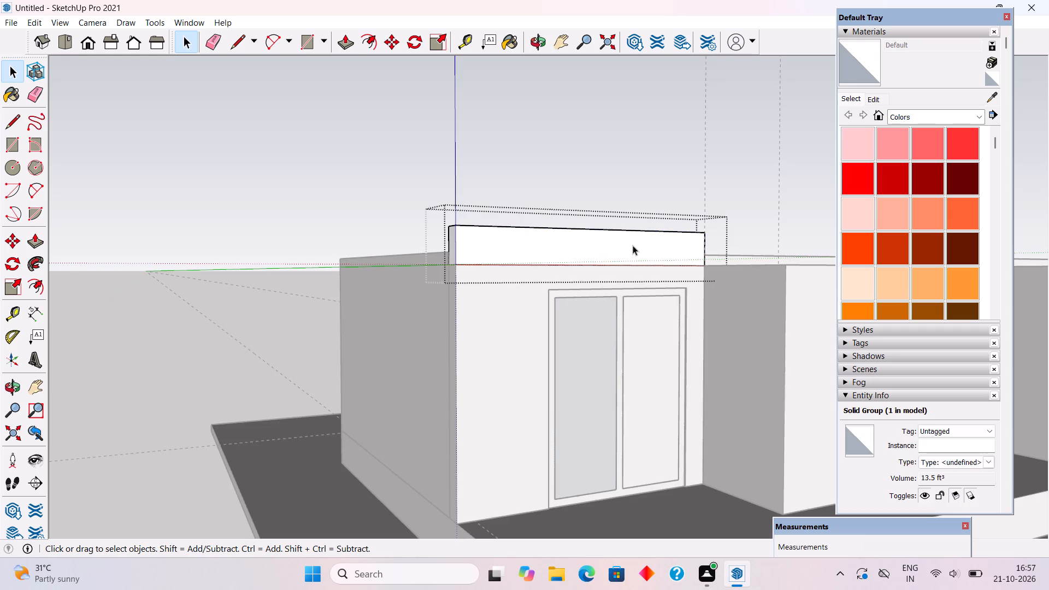
click(633, 245)
key(p)
click(633, 245)
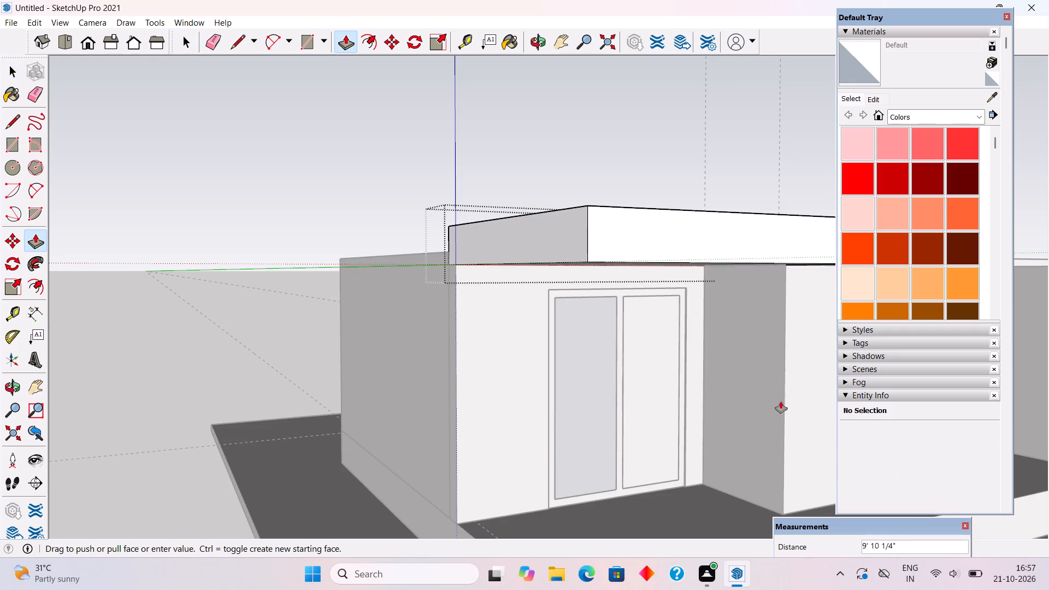
click(784, 415)
key(space)
click(577, 107)
Inside the group of the entrance block beside the canopy, pull its front face forward level with the other entrance block's front.
middle_drag(648, 298, 444, 334)
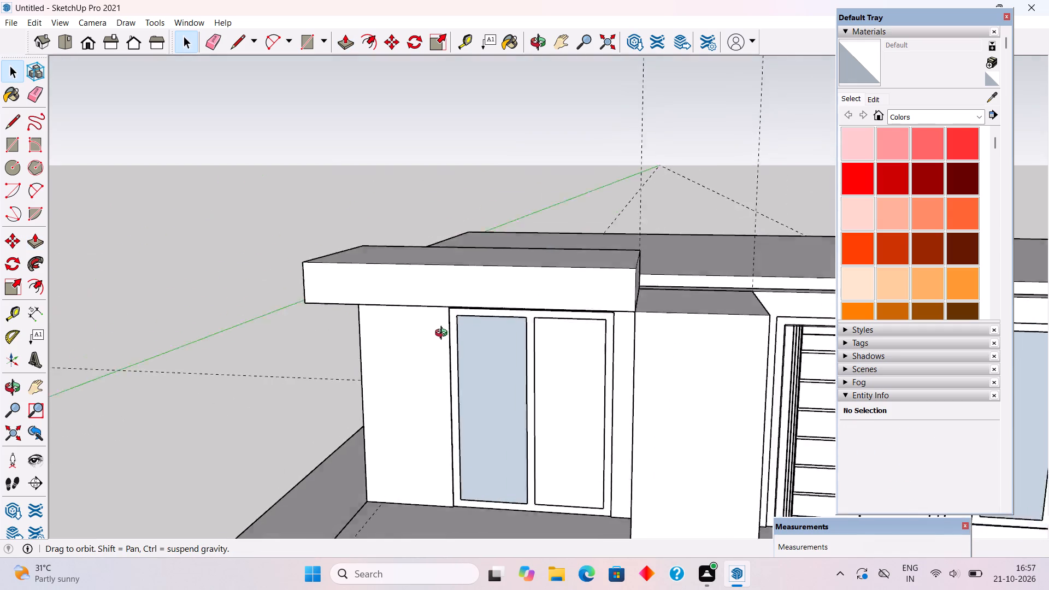
middle_drag(444, 334, 420, 315)
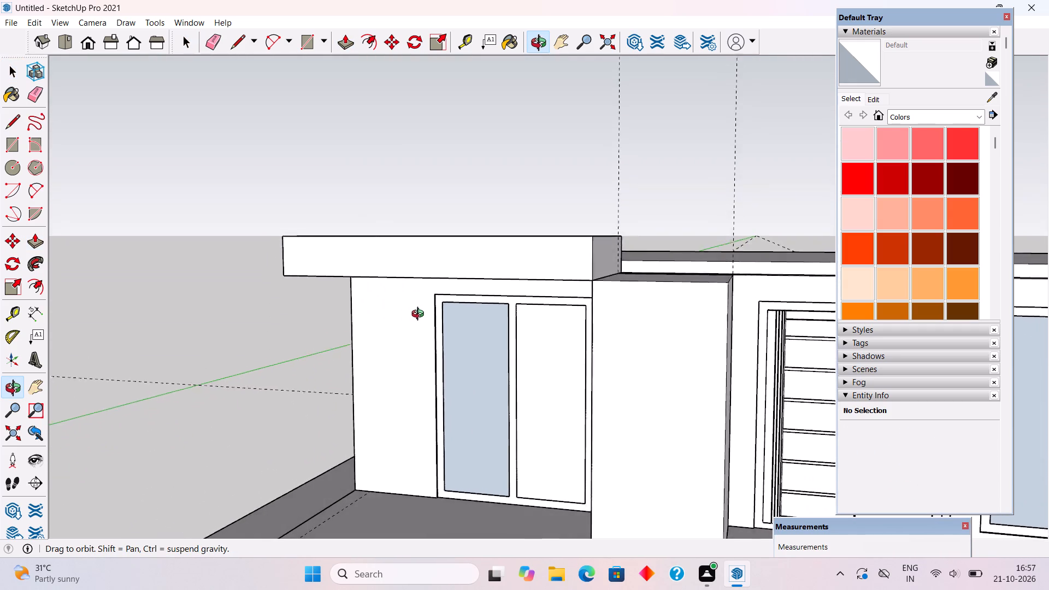
middle_drag(420, 315, 440, 338)
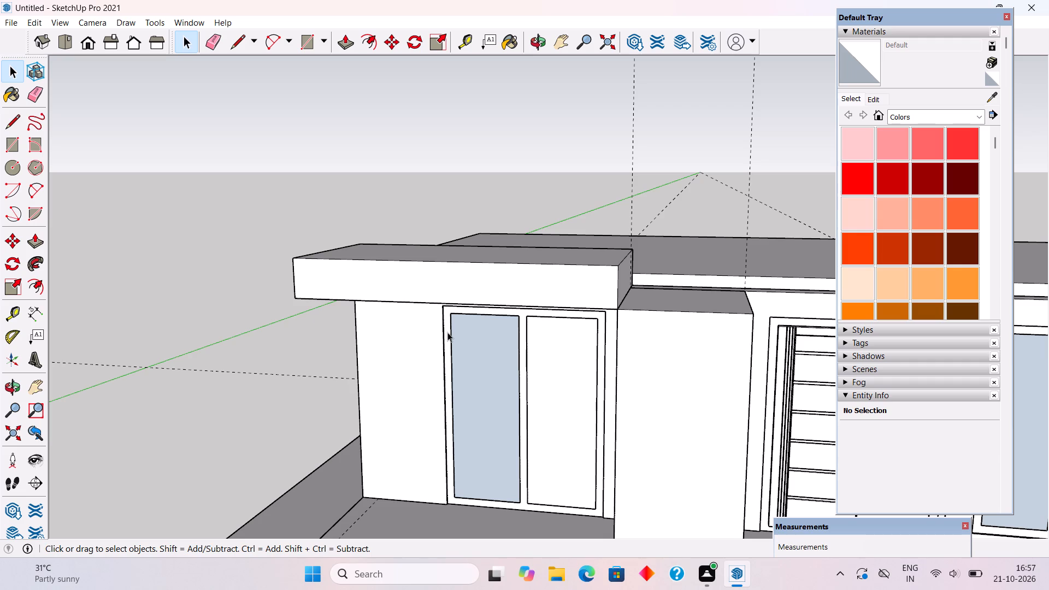
scroll(449, 331, down, 19)
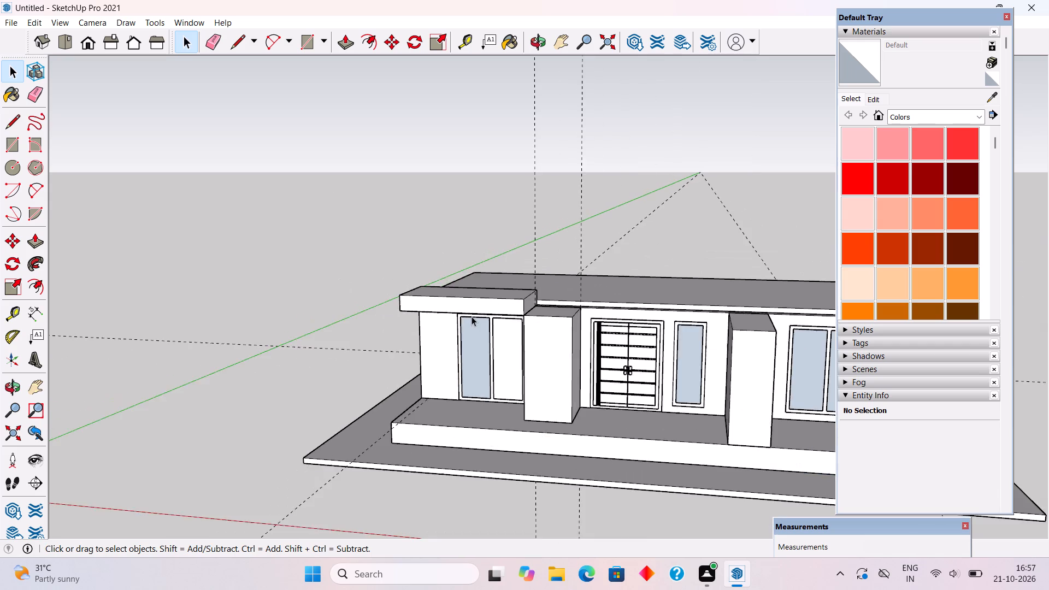
scroll(472, 316, down, 4)
middle_drag(830, 480, 701, 490)
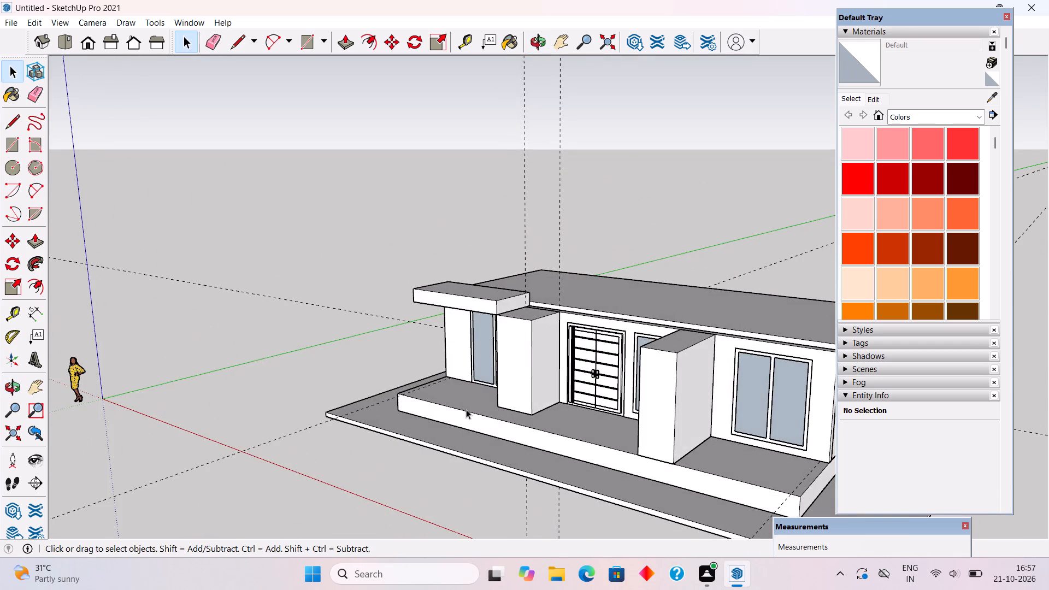
scroll(493, 398, up, 5)
triple_click(532, 396)
key(p)
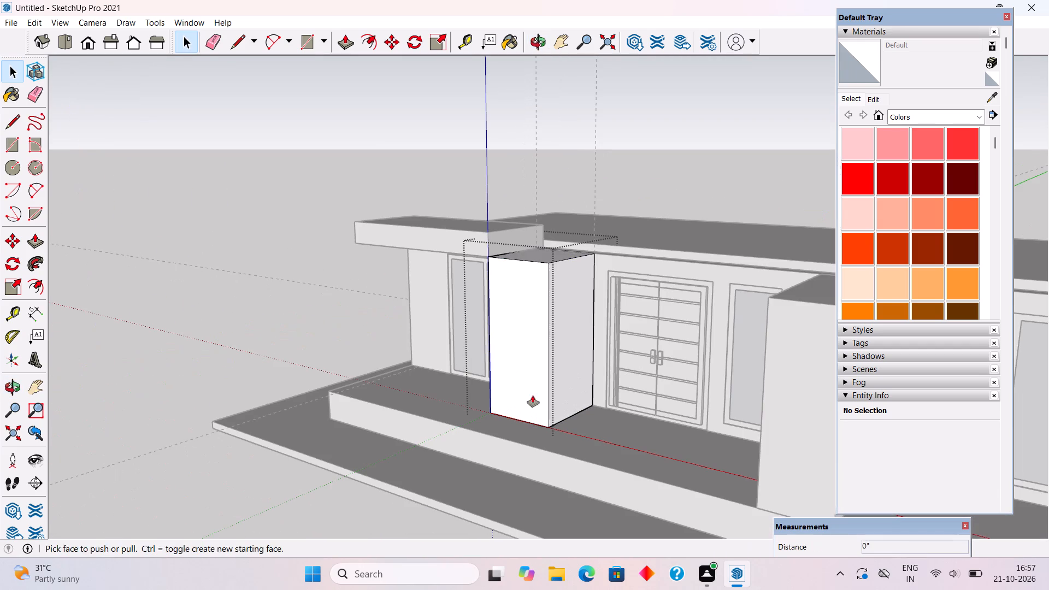
click(533, 396)
click(814, 458)
key(space)
click(196, 171)
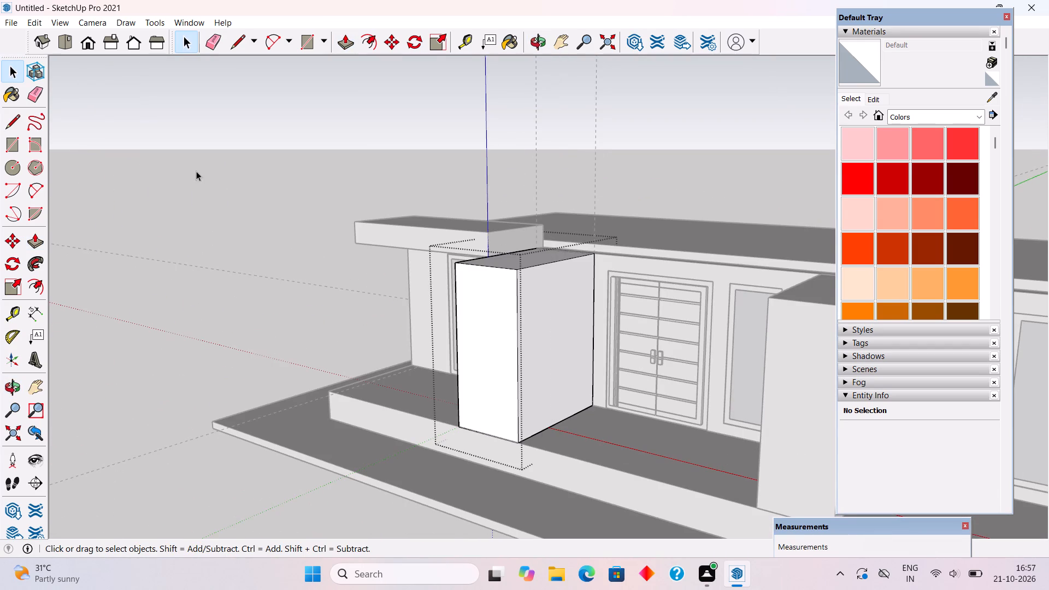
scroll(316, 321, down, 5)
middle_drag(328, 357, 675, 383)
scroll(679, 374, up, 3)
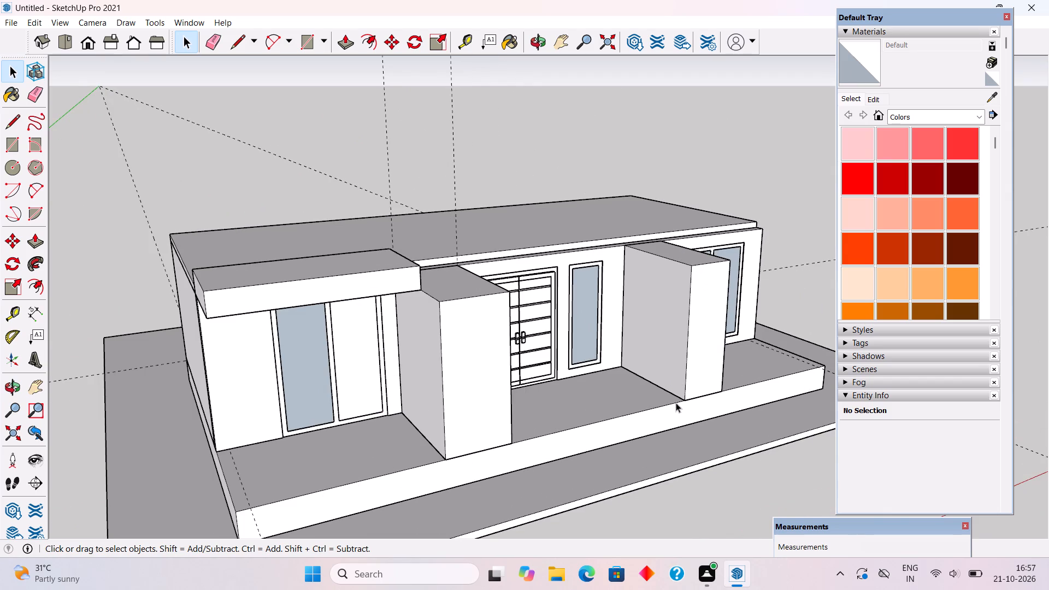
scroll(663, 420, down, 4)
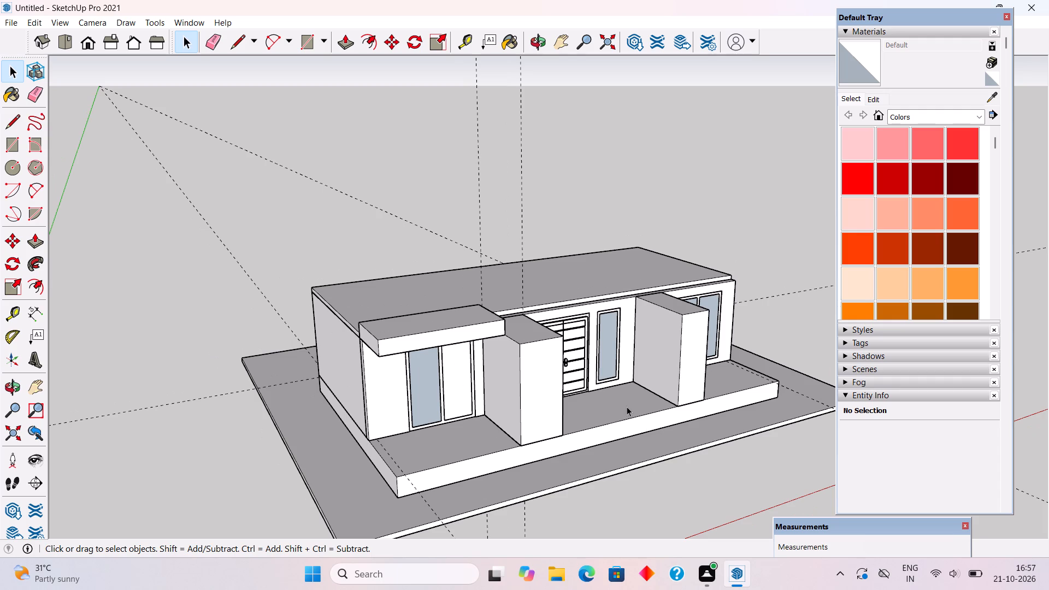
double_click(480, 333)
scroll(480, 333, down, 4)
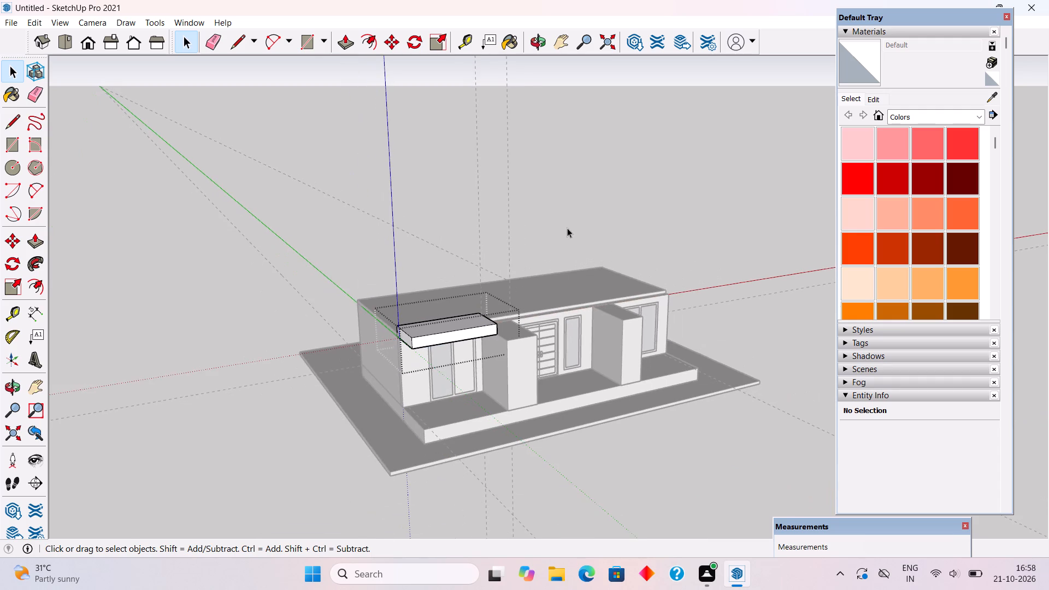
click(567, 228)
Inside the group of the entrance block beside the canopy, Push/Pull its top face up 10'.
middle_drag(491, 348, 418, 498)
scroll(514, 347, up, 3)
triple_click(505, 359)
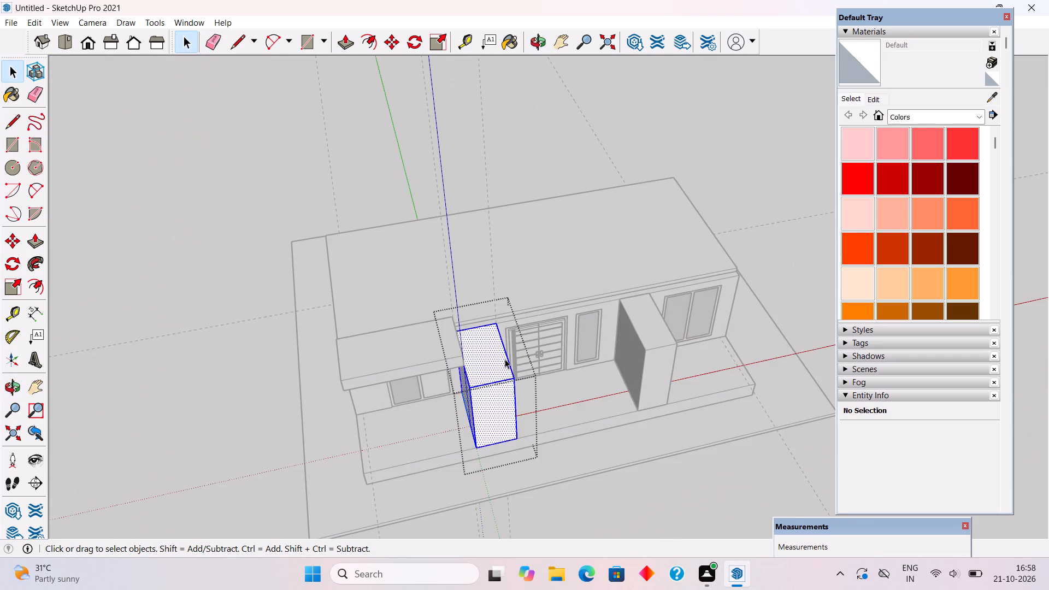
key(p)
click(491, 361)
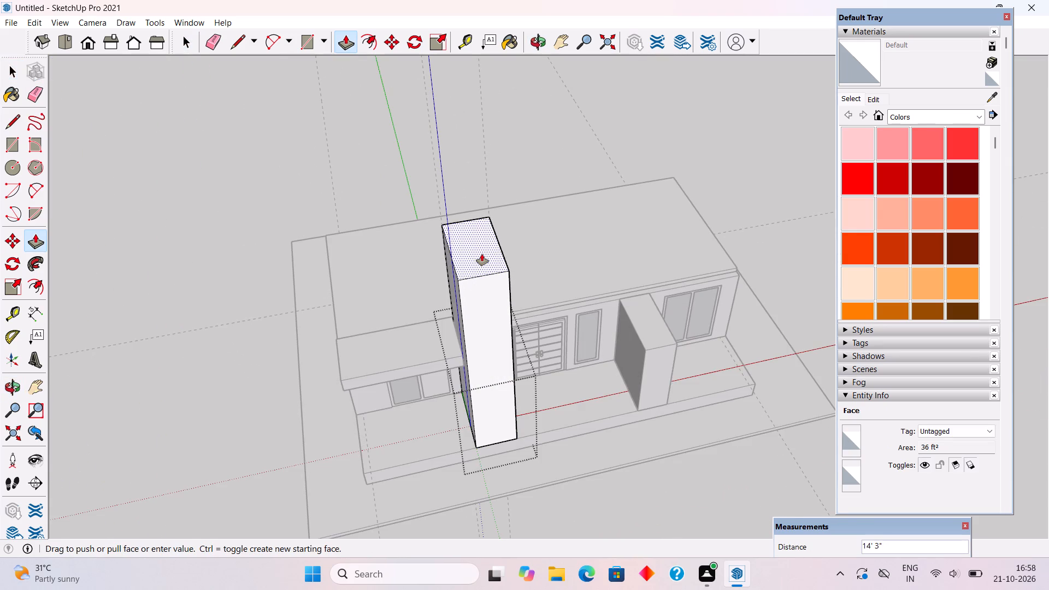
text(10')
key(Return)
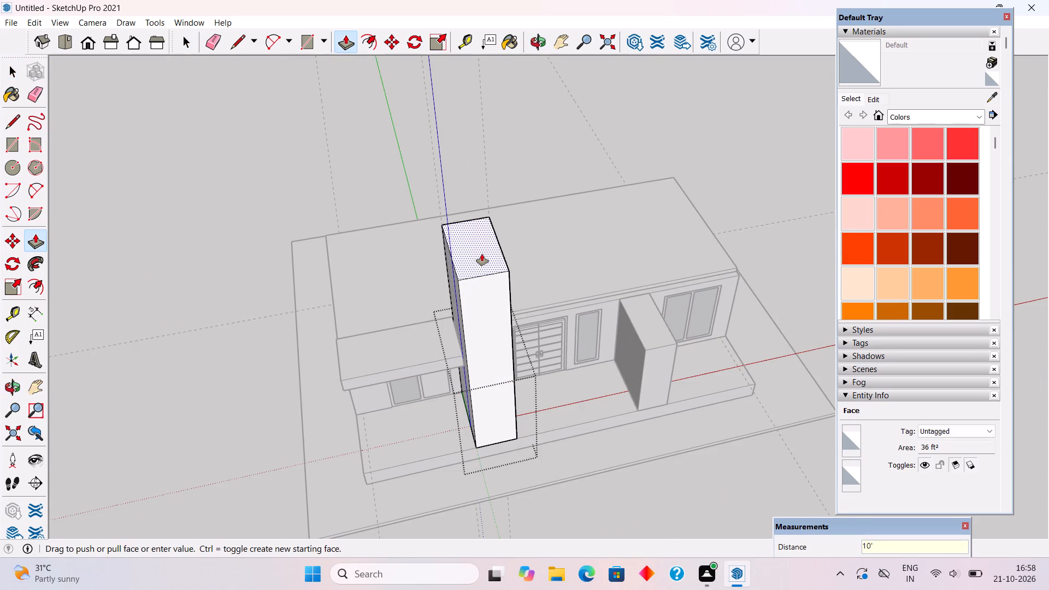
Push/Pull the top face of the entrance block beside the canopy up a further 2'.
click(498, 289)
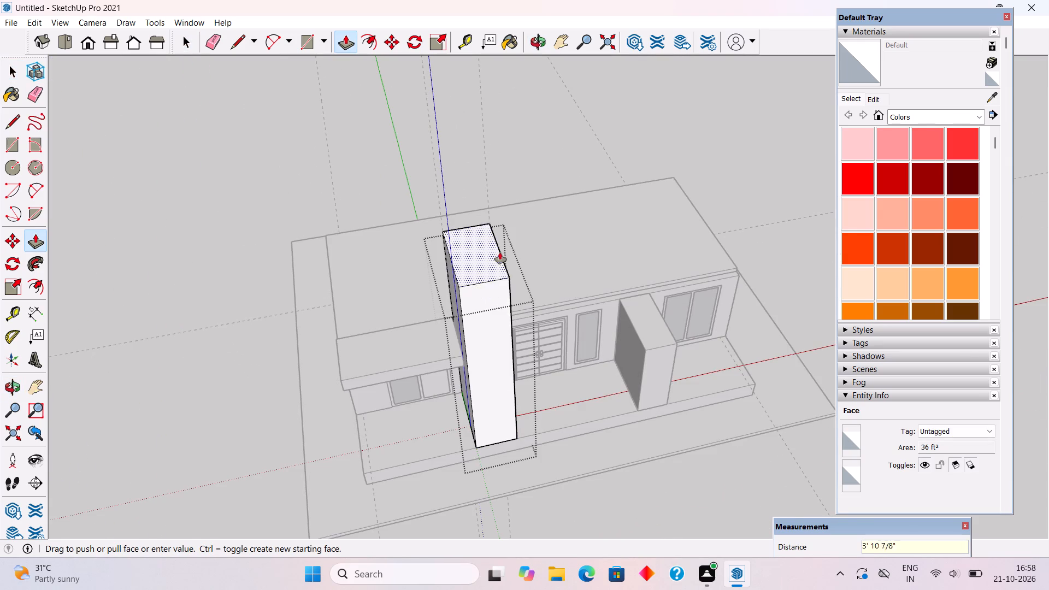
text(2')
key(Return)
key(space)
click(528, 85)
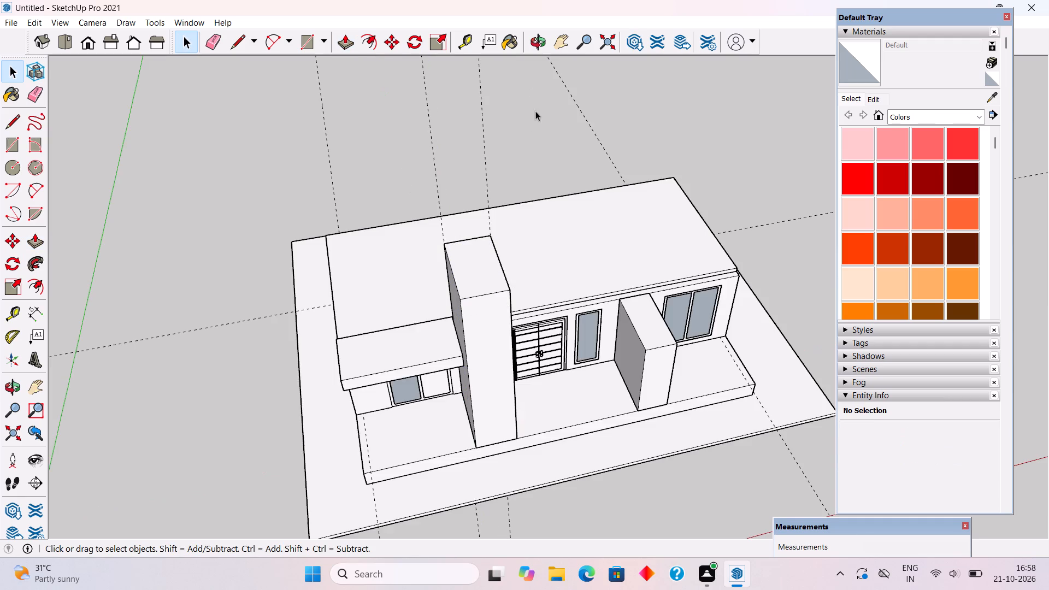
Place a vertical guide on the tall entrance block's canopy-side face, 1' back from its front edge.
middle_drag(526, 308, 541, 75)
scroll(468, 276, up, 5)
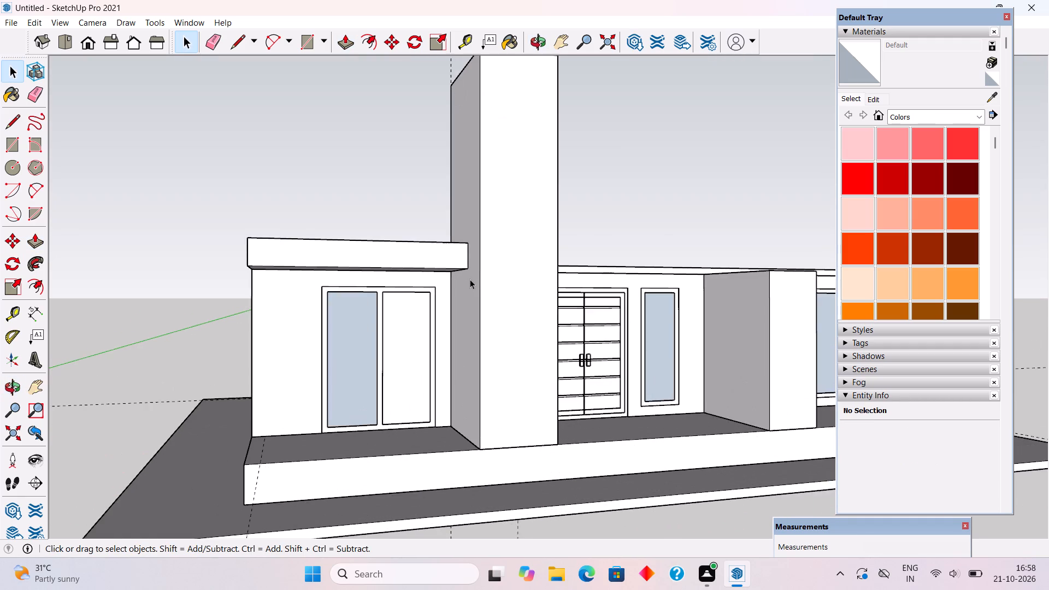
scroll(472, 280, up, 7)
middle_drag(457, 305, 641, 387)
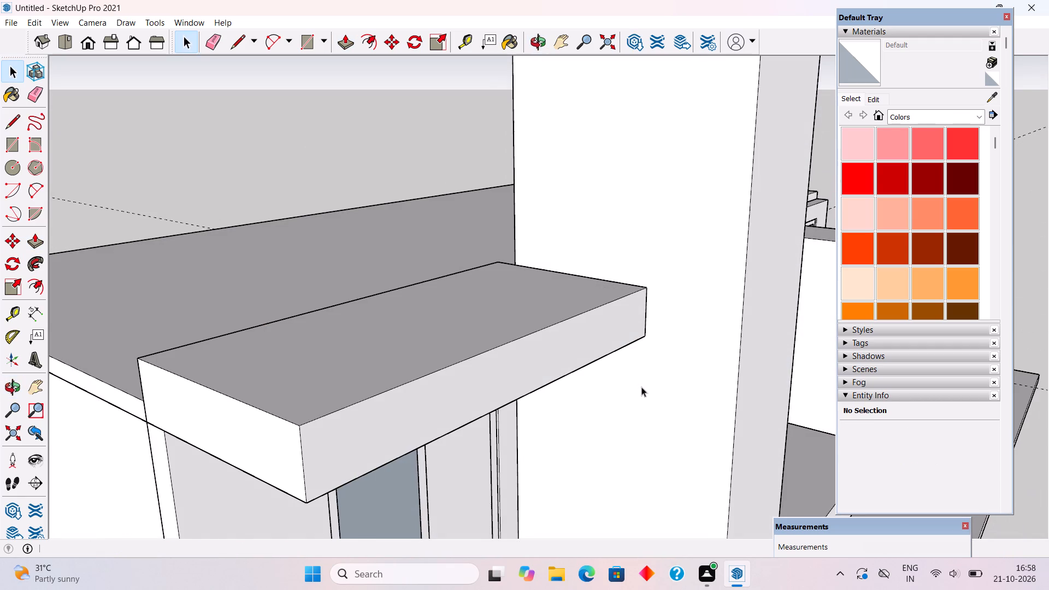
key(t)
click(740, 333)
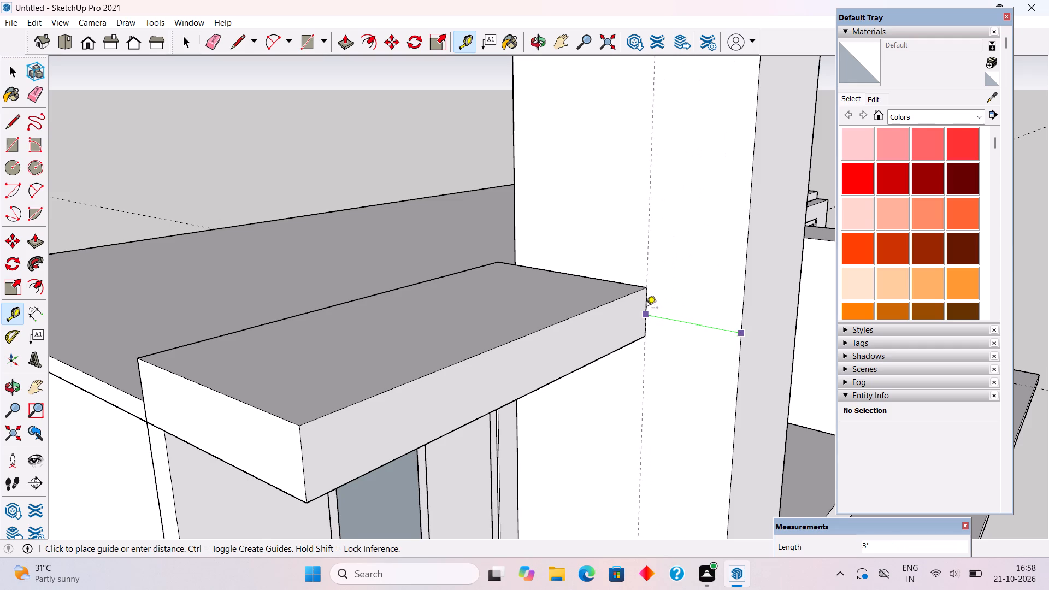
key(1)
key(apostrophe)
key(Return)
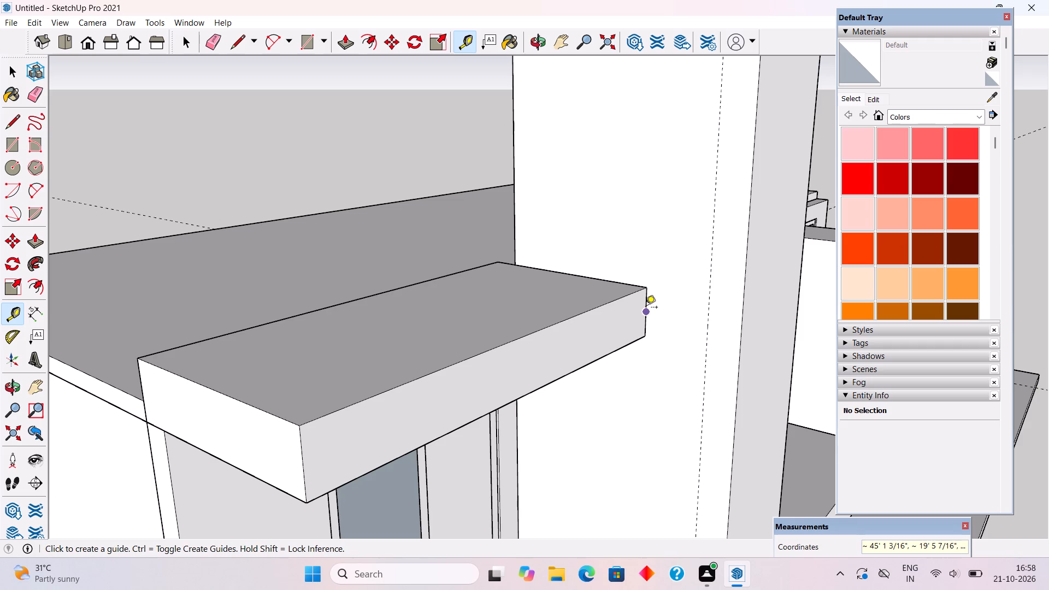
Inside the canopy group, Push/Pull the front face forward to the new guide on the tall entrance block.
key(space)
triple_click(609, 345)
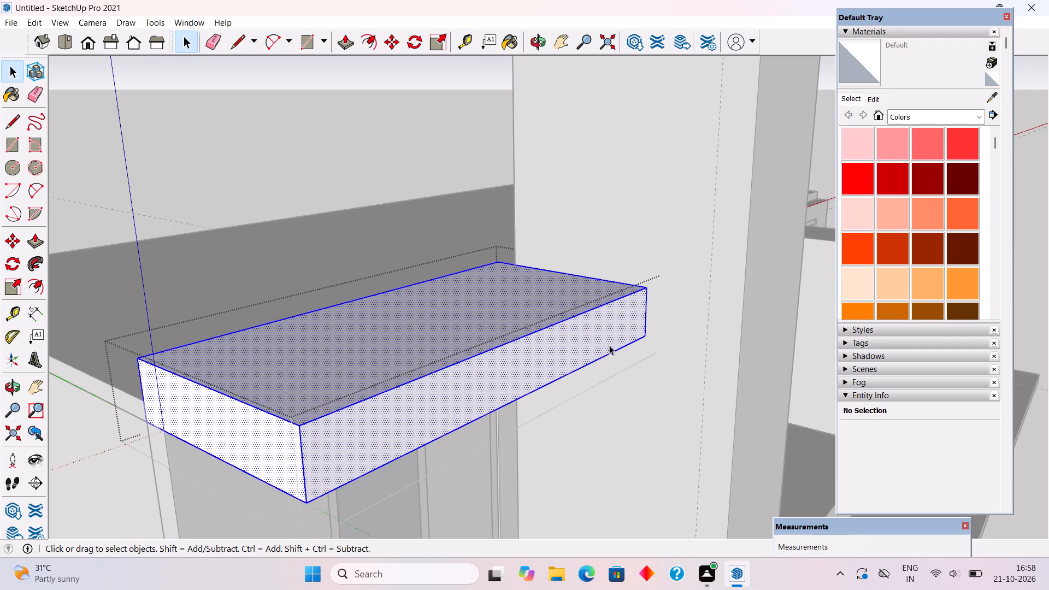
key(p)
click(607, 341)
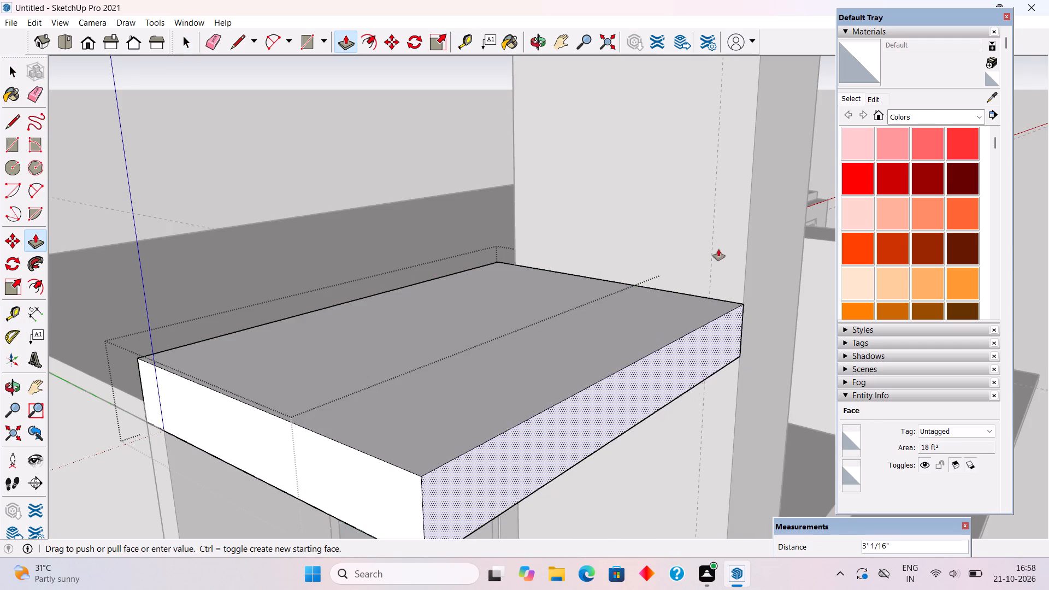
click(711, 236)
key(space)
Delete the roof slab group covering the house.
scroll(711, 241, down, 9)
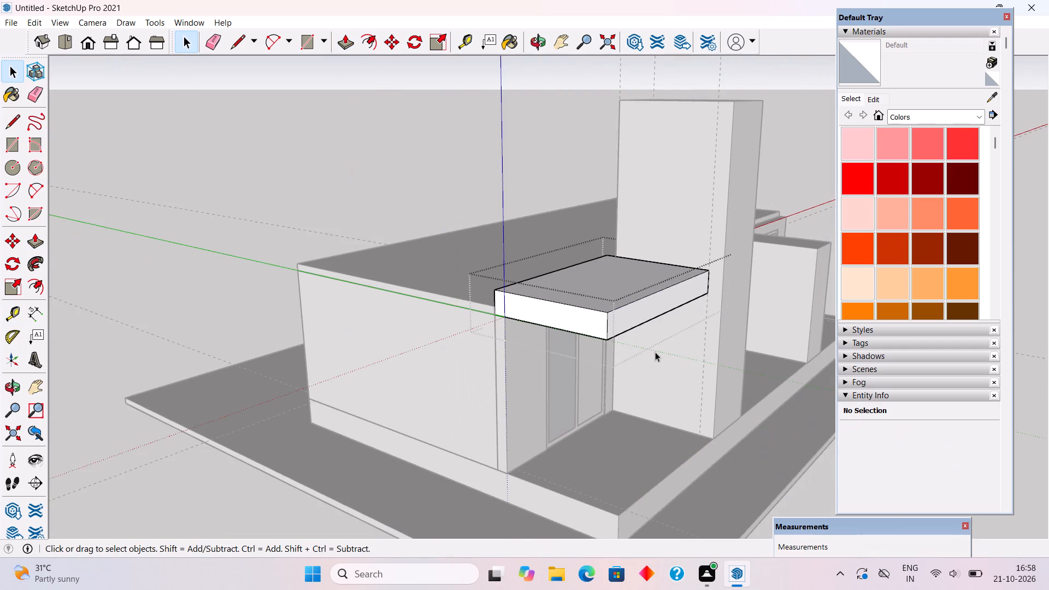
middle_drag(645, 303, 857, 380)
scroll(546, 356, up, 5)
click(550, 356)
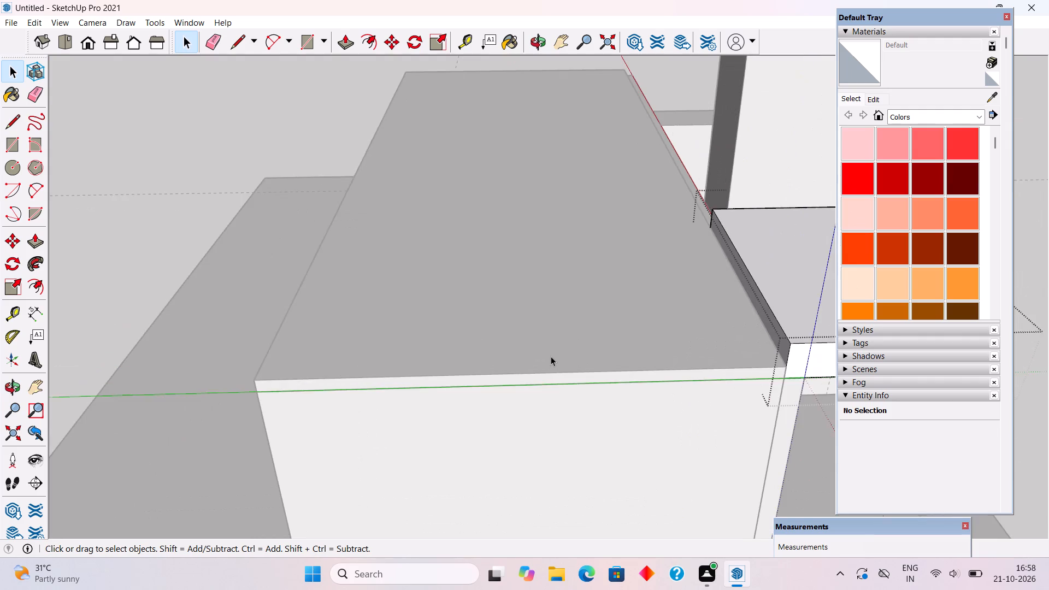
click(551, 356)
key(p)
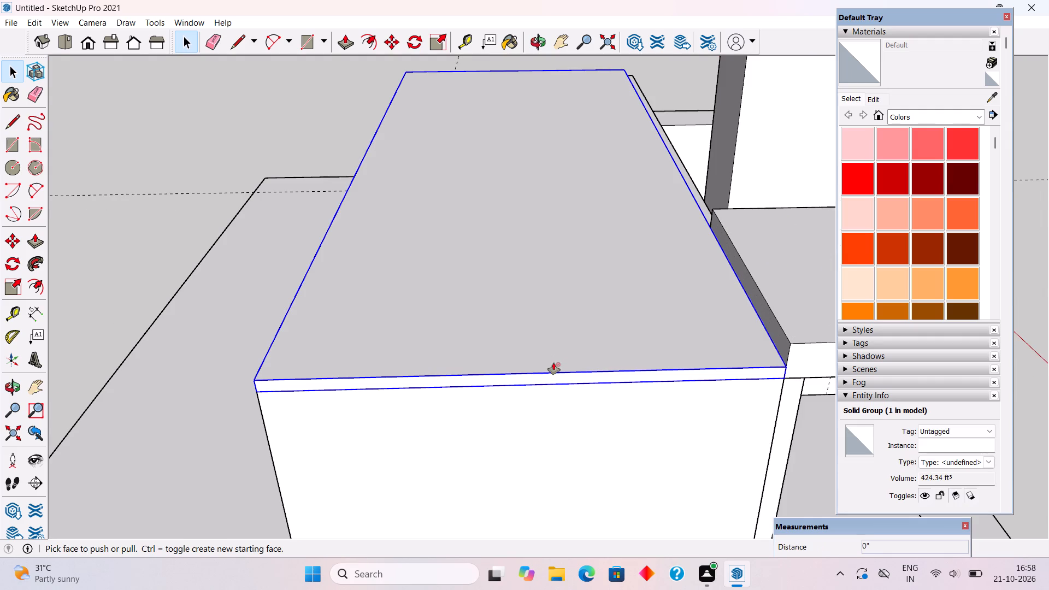
click(554, 363)
key(space)
click(554, 363)
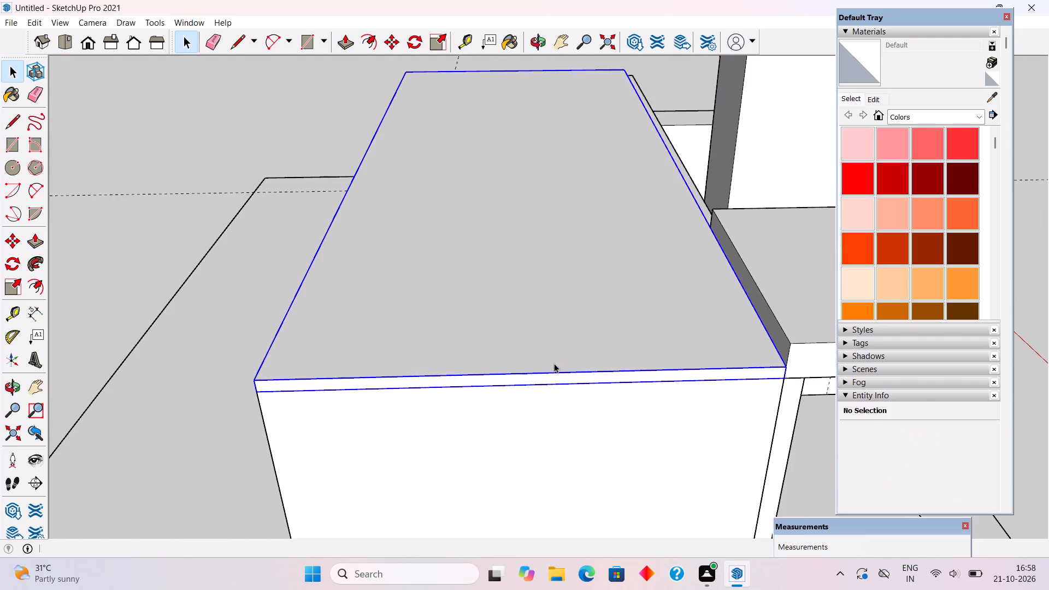
key(Delete)
Inside the group of the end wall beside the canopy, Push/Pull its top face up level with the canopy's top.
scroll(612, 393, up, 3)
middle_drag(657, 368, 475, 310)
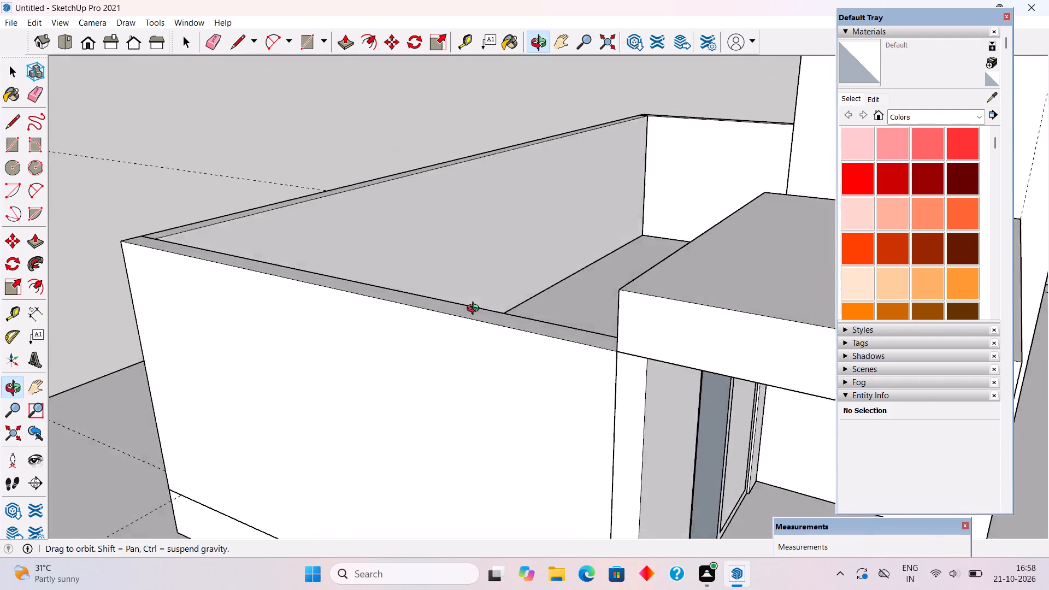
middle_drag(475, 310, 605, 329)
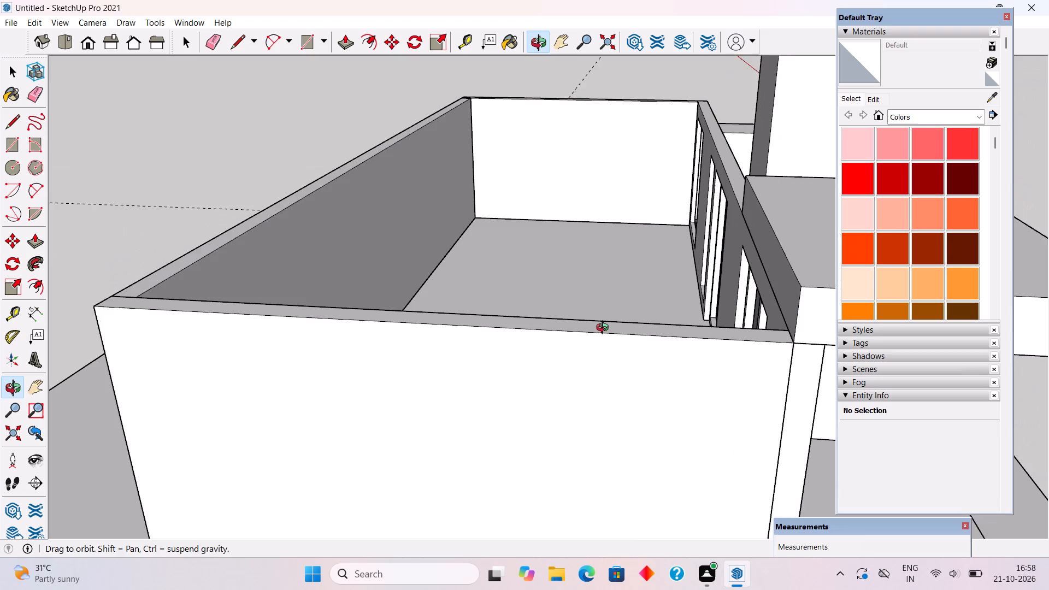
middle_drag(605, 329, 607, 343)
scroll(618, 344, up, 5)
double_click(635, 349)
click(635, 349)
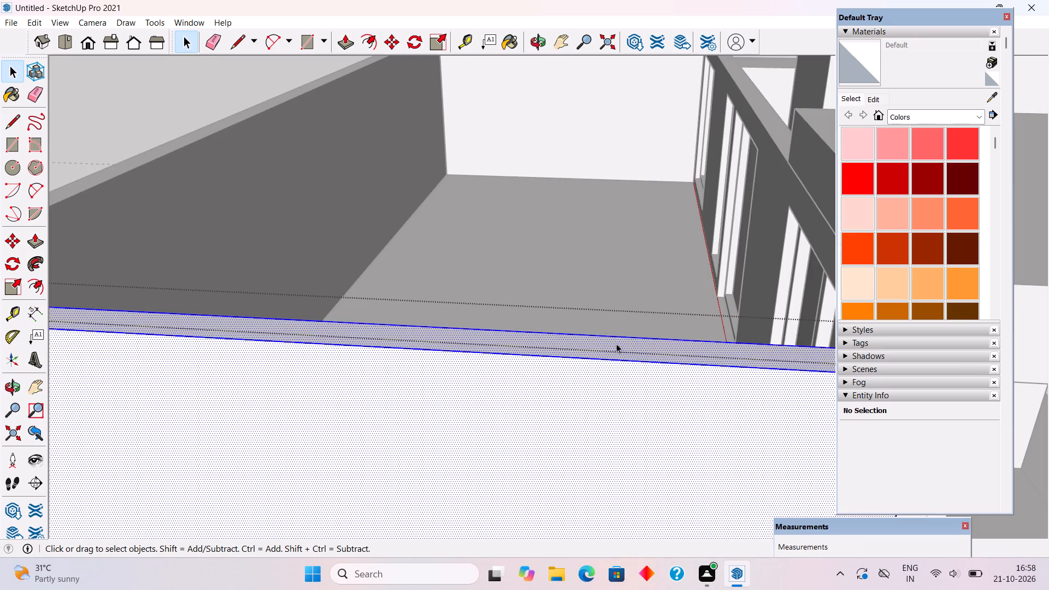
scroll(539, 329, down, 9)
key(p)
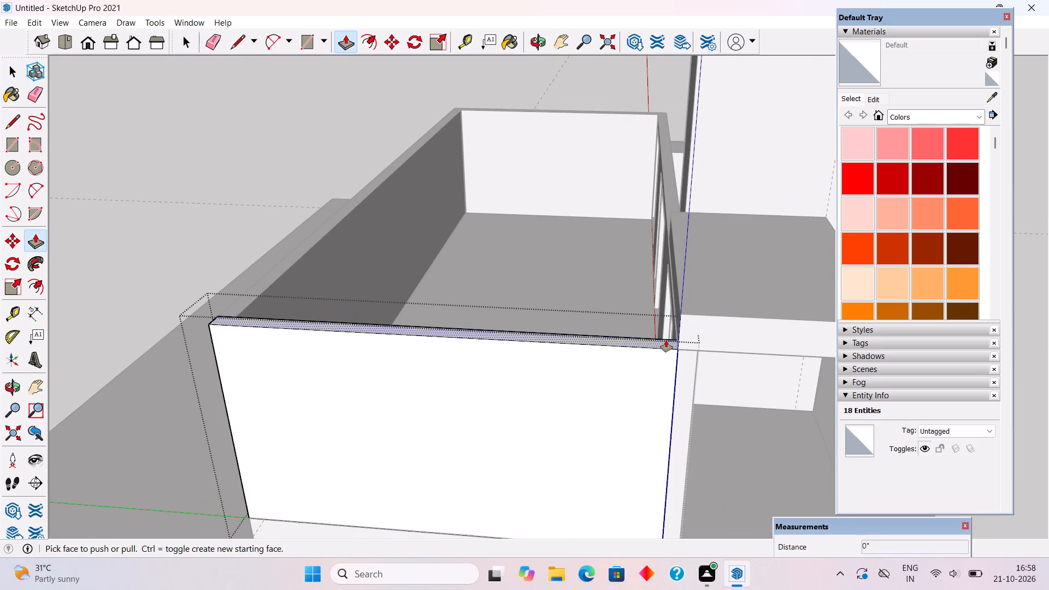
click(666, 340)
click(689, 310)
Inside the rear wall's group, Push/Pull its top face up level with the raised end wall.
middle_drag(420, 269, 468, 368)
key(space)
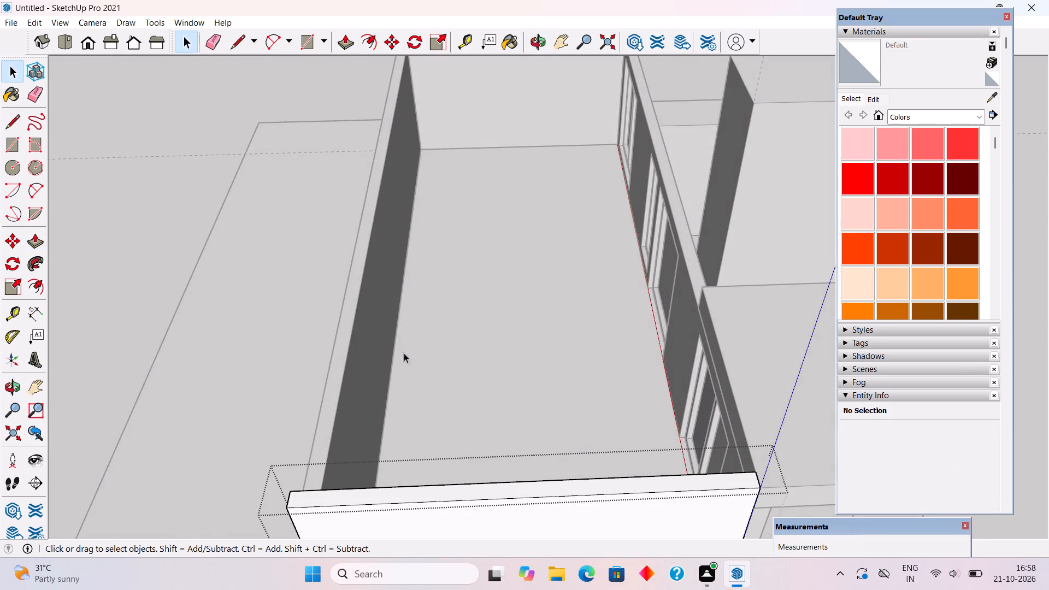
triple_click(347, 373)
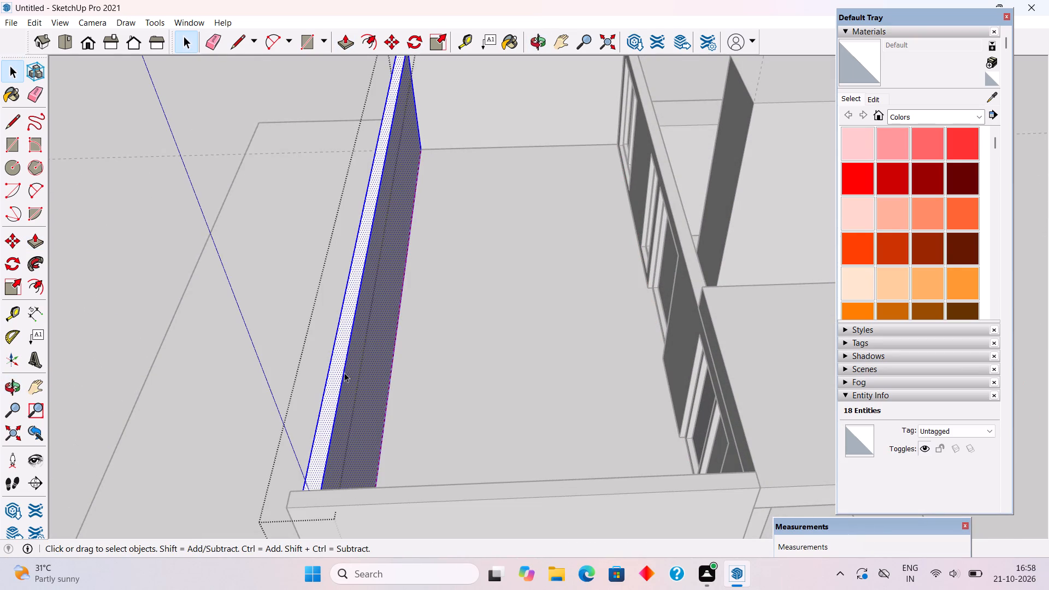
key(p)
click(329, 385)
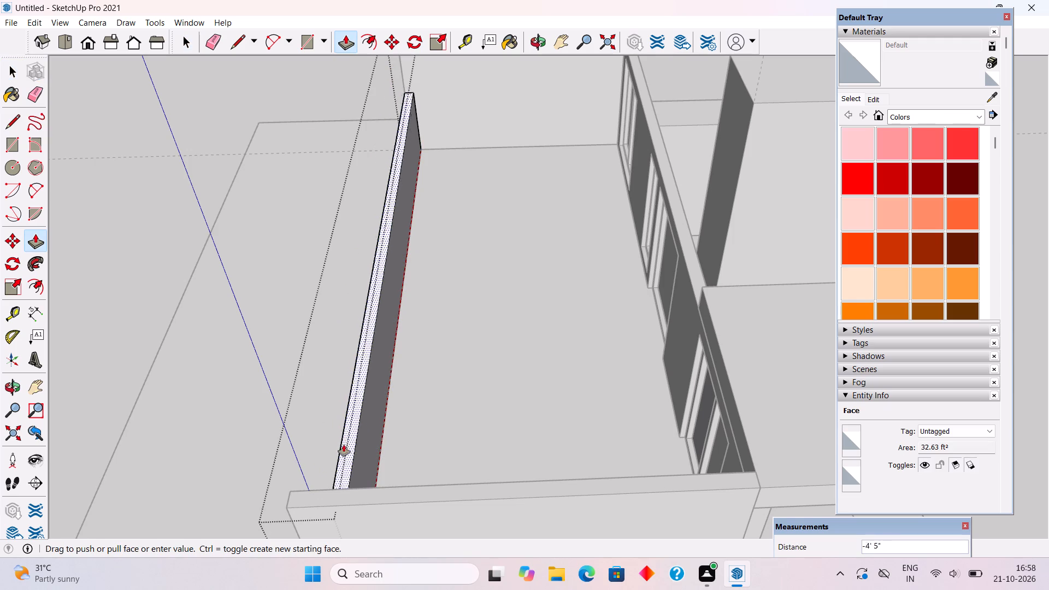
click(356, 494)
scroll(327, 450, down, 6)
key(space)
Inside the group of the end wall farthest from the canopy, Push/Pull its top face up level with the rear wall.
middle_drag(425, 421, 725, 433)
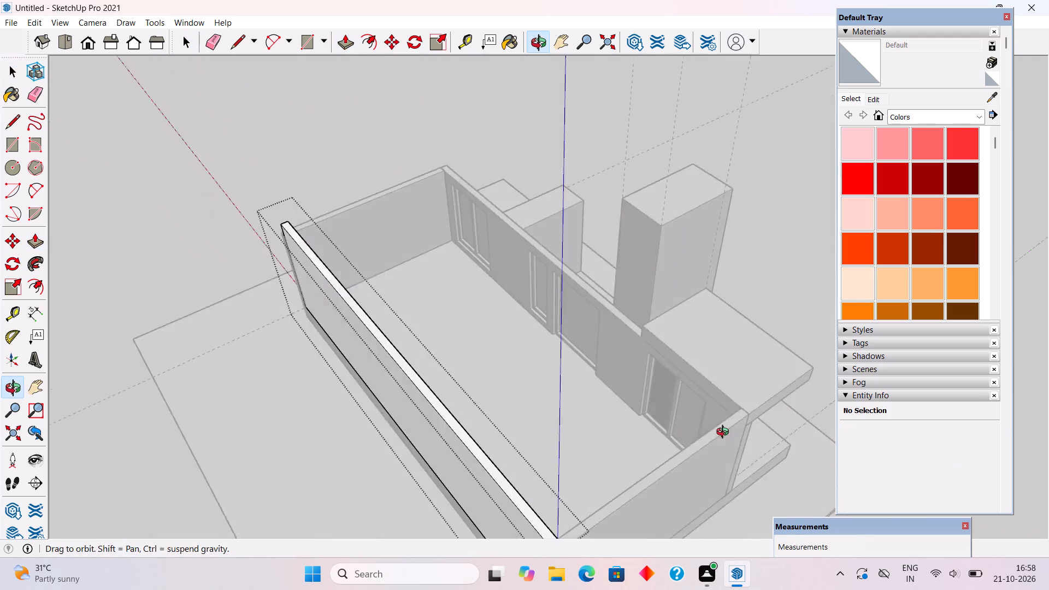
middle_drag(725, 433, 887, 444)
middle_drag(347, 394, 667, 363)
triple_click(526, 434)
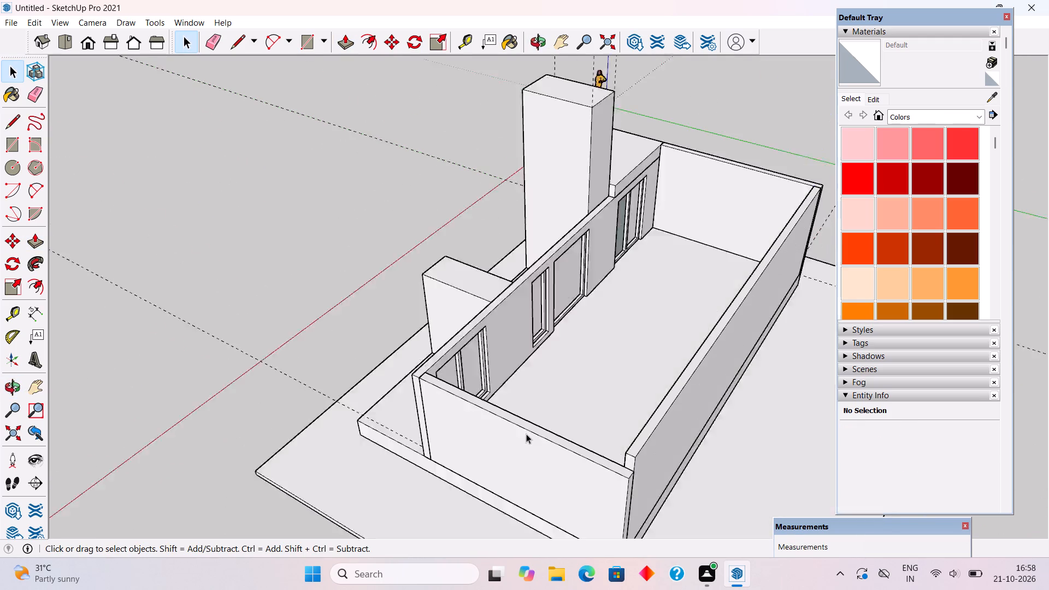
key(p)
click(539, 428)
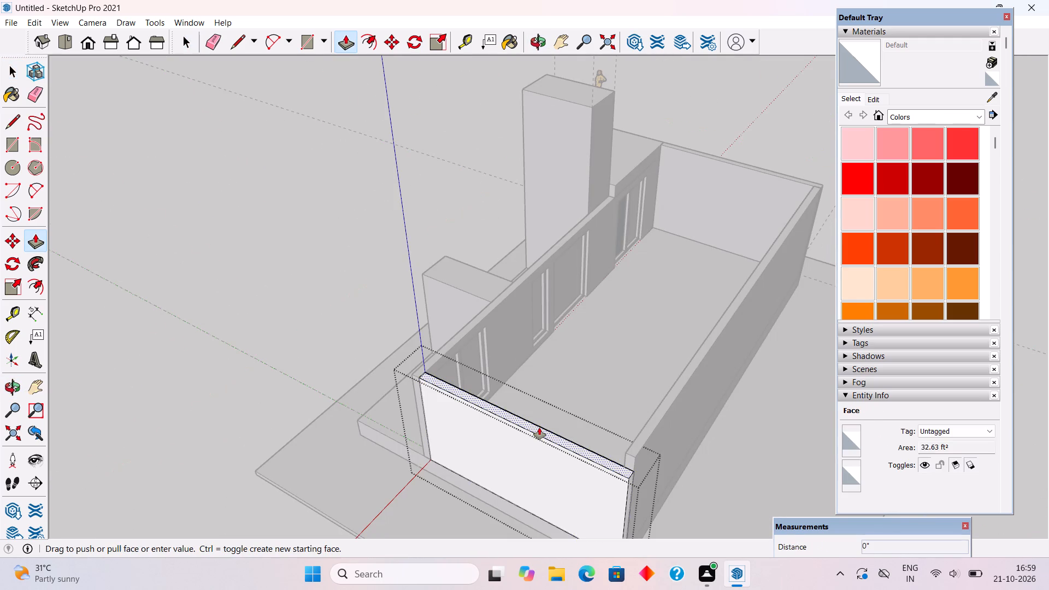
click(653, 426)
key(space)
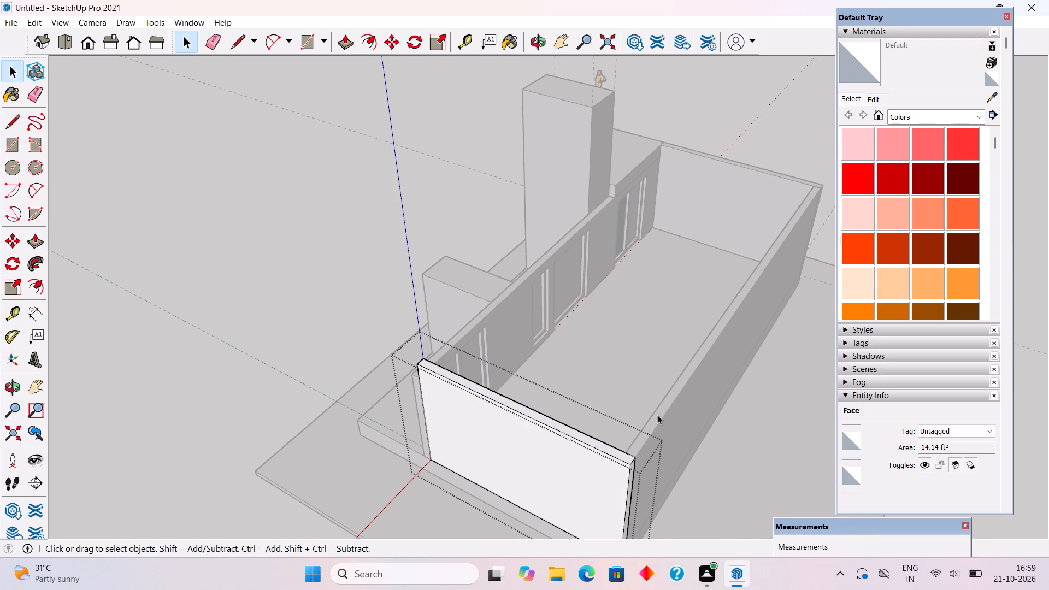
scroll(607, 363, down, 4)
click(243, 230)
Inside the canopy group, push its back face forward flush with the outer face of the front wall.
middle_drag(327, 367, 681, 376)
scroll(676, 365, up, 4)
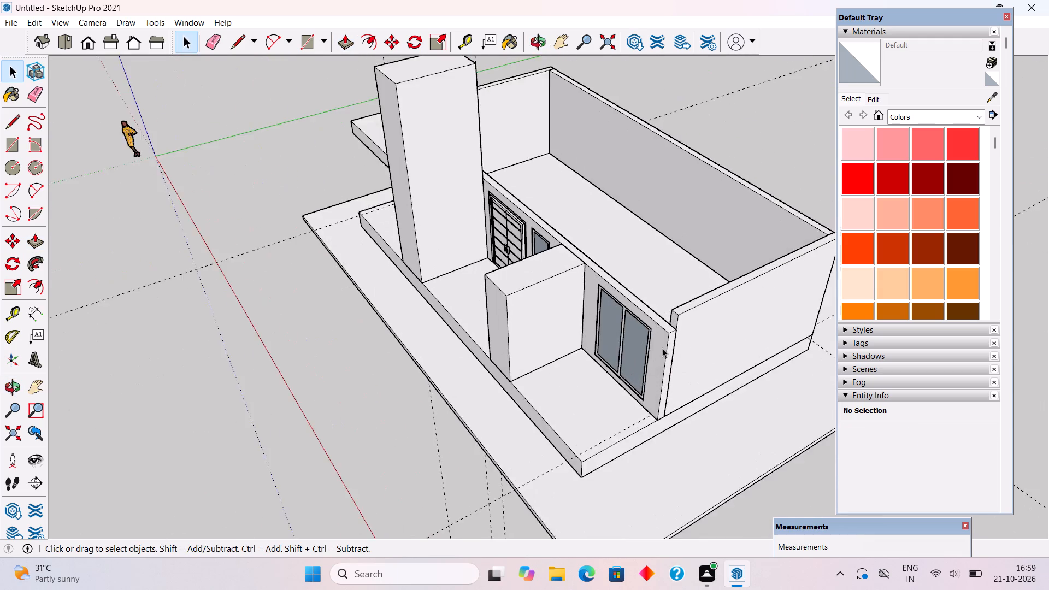
scroll(662, 348, up, 4)
middle_drag(573, 303, 480, 353)
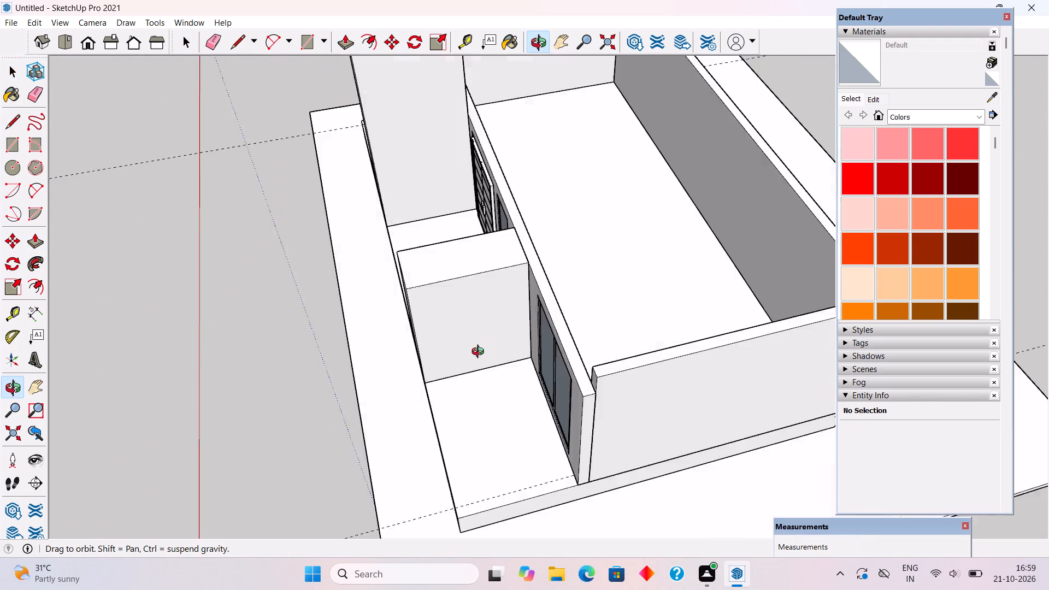
middle_drag(480, 353, 131, 287)
scroll(497, 231, down, 5)
scroll(449, 259, down, 3)
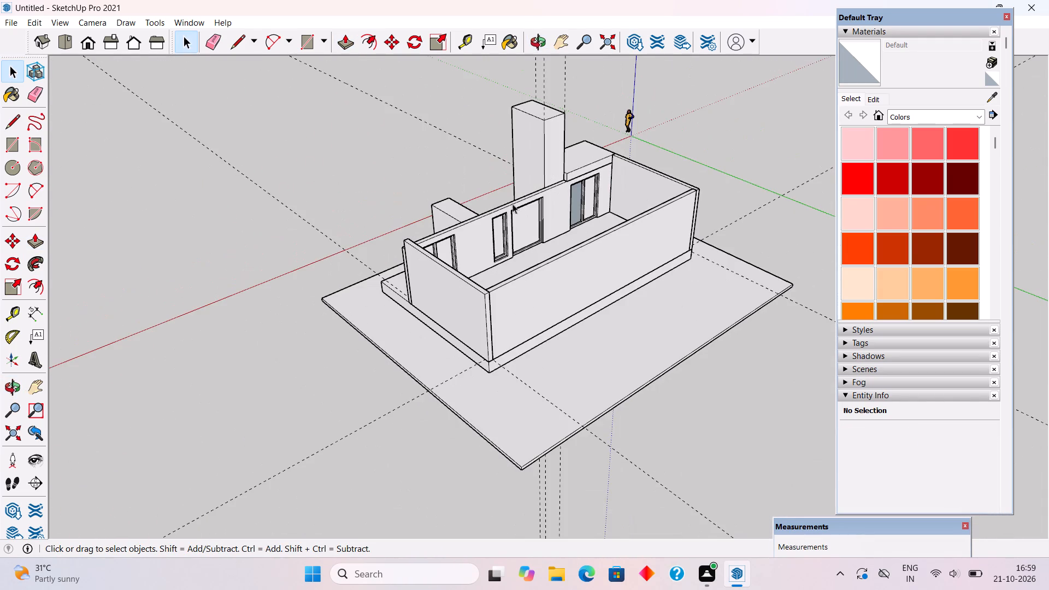
scroll(559, 166, up, 19)
triple_click(478, 204)
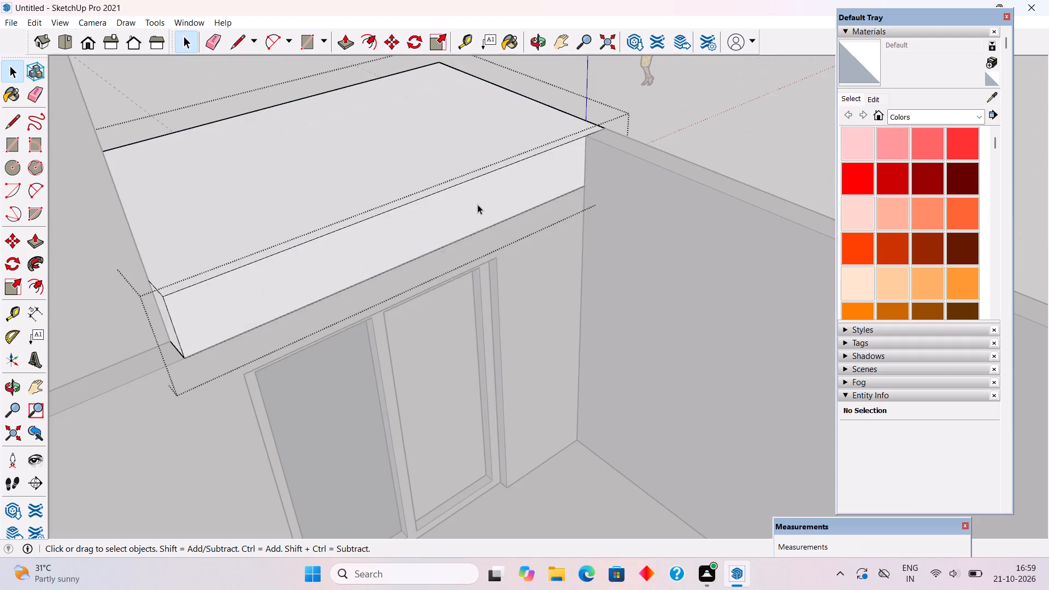
key(p)
click(478, 204)
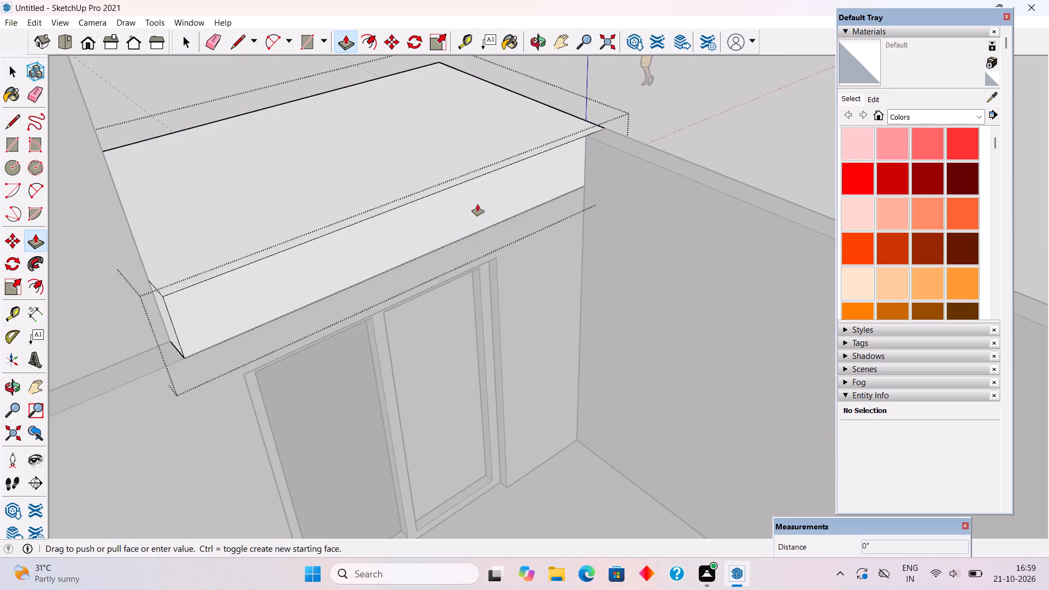
click(265, 298)
key(space)
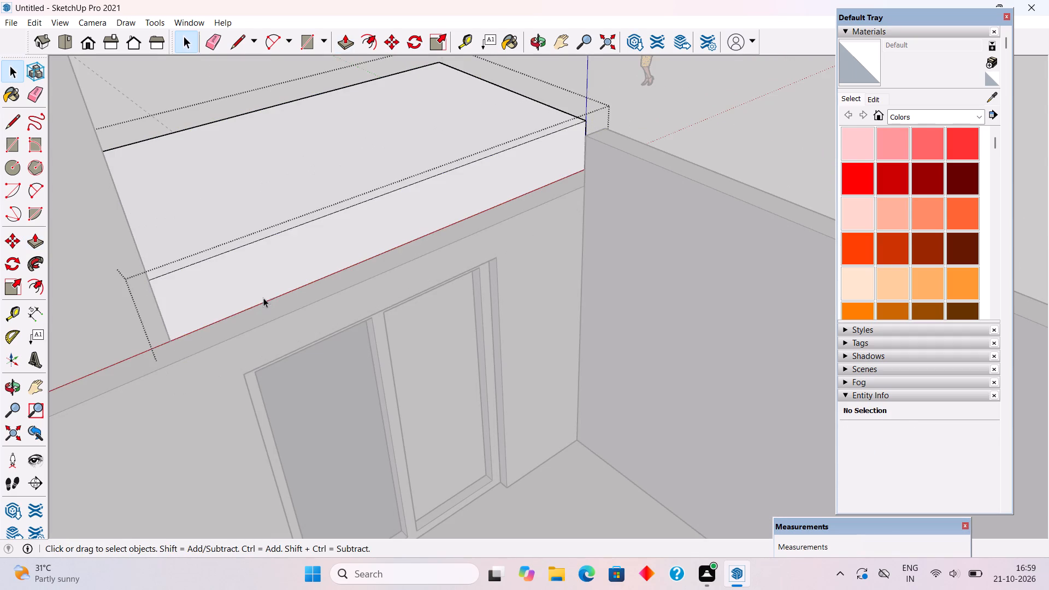
scroll(349, 274, down, 5)
click(765, 175)
Inside the front wall's group, Push/Pull its top face up level with the adjoining end wall.
triple_click(329, 288)
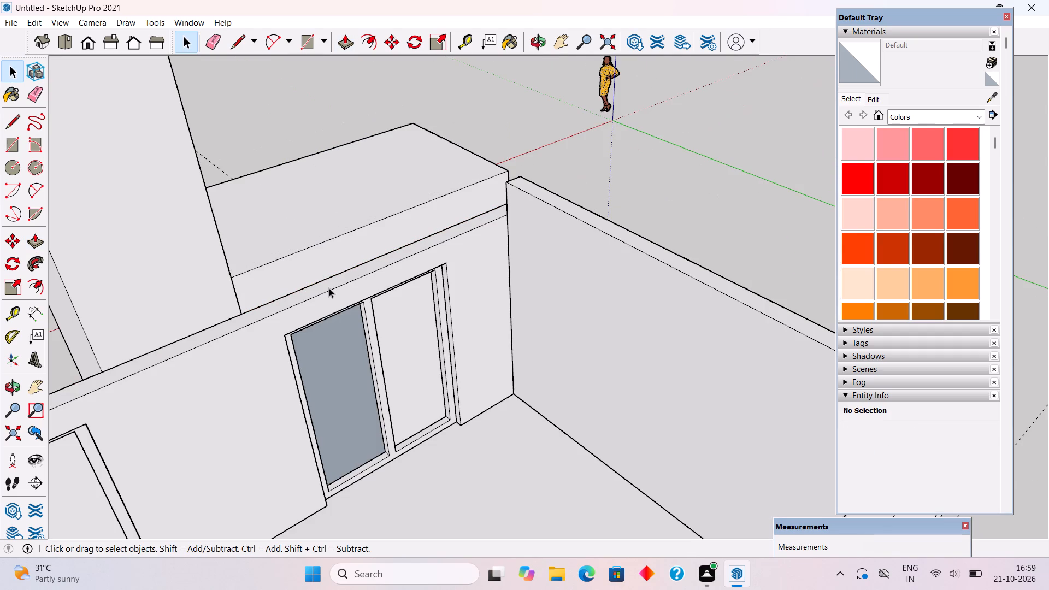
key(p)
click(332, 280)
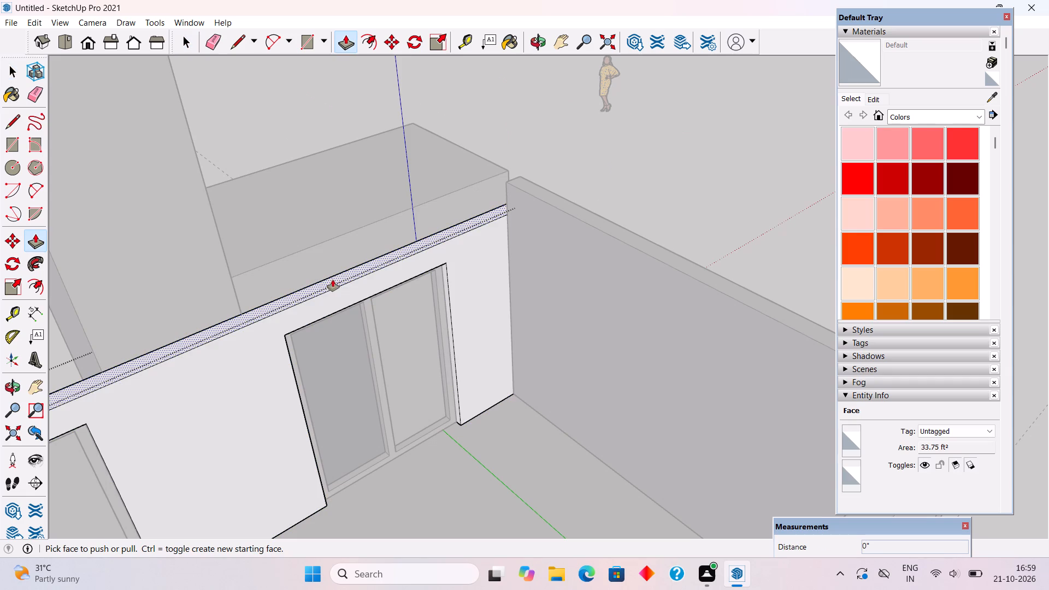
click(564, 208)
key(space)
click(667, 162)
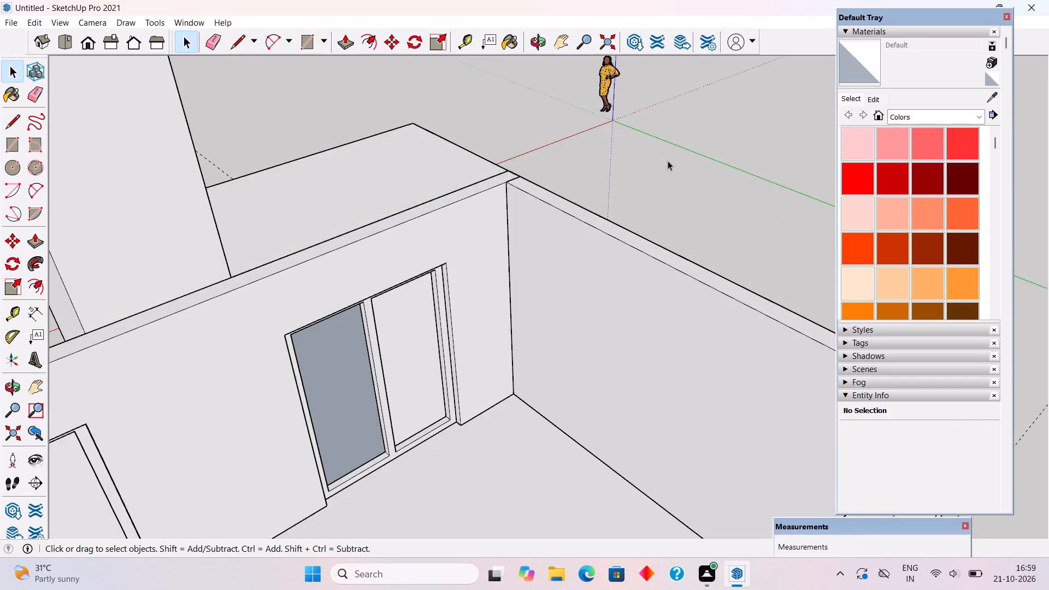
Examine the house from the outside, checking the raised walls, canopy and entrance blocks.
scroll(591, 215, down, 15)
middle_drag(235, 359, 679, 255)
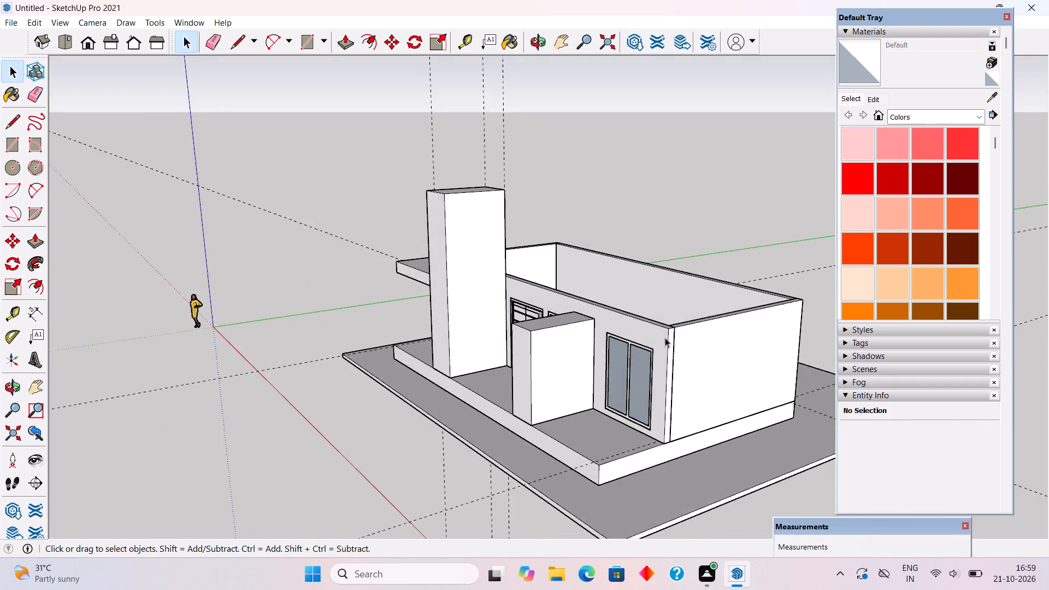
scroll(651, 387, down, 3)
middle_drag(671, 400, 819, 373)
middle_drag(427, 399, 769, 313)
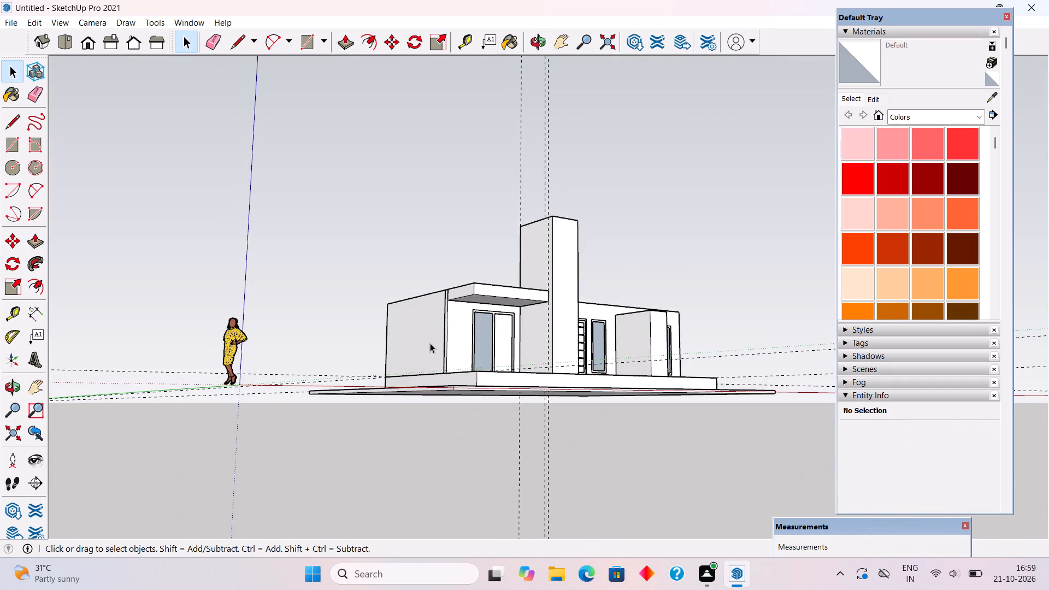
scroll(430, 343, up, 3)
middle_drag(561, 312, 542, 430)
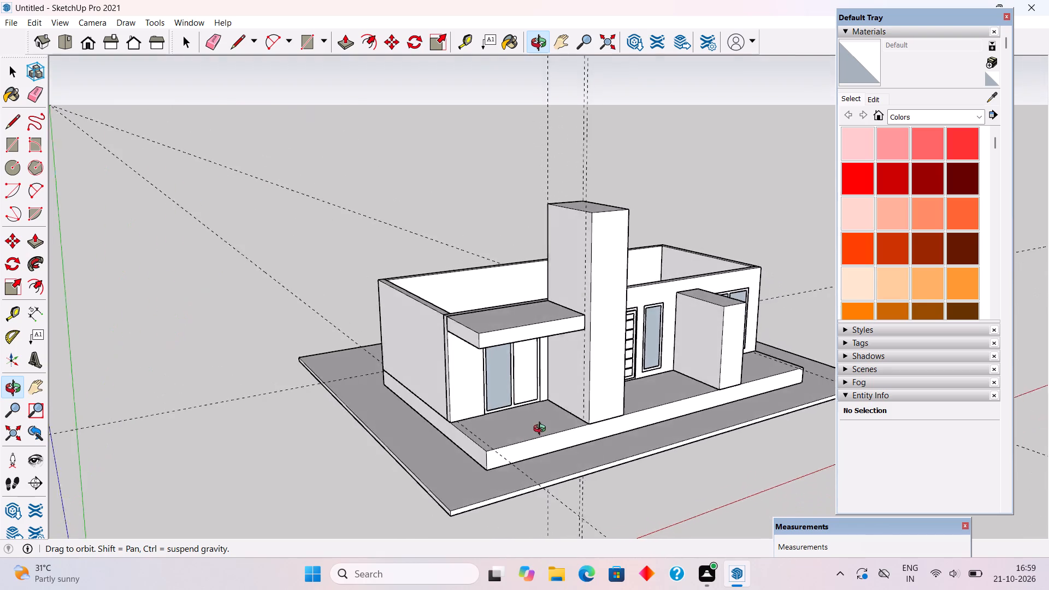
Examine the canopy and front facade from several sides and measure the height of the window canopy's end face.
middle_drag(542, 430, 384, 528)
middle_drag(475, 327, 501, 381)
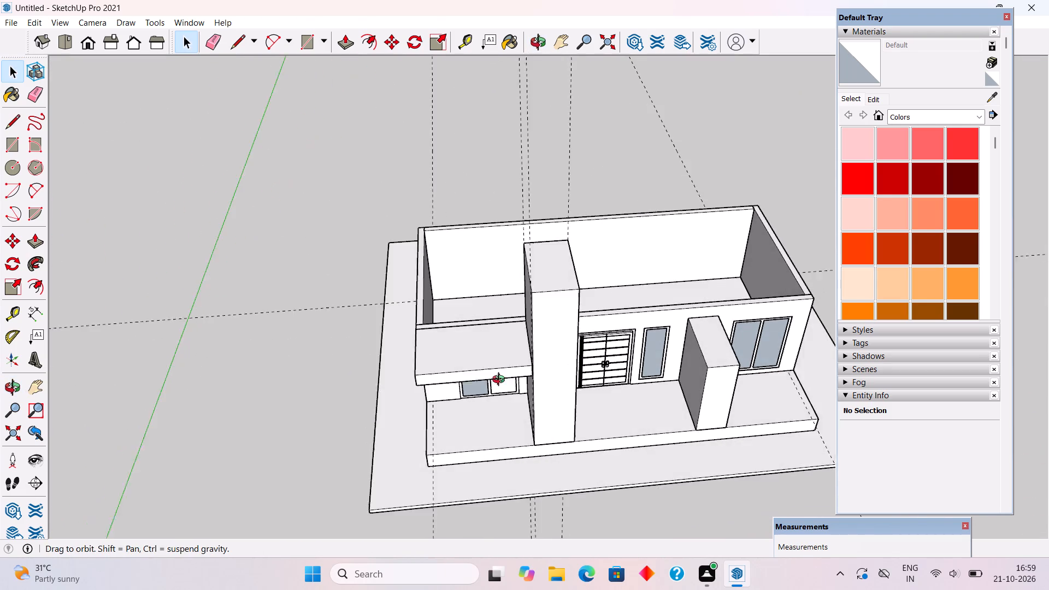
middle_drag(501, 381, 506, 390)
scroll(443, 345, up, 5)
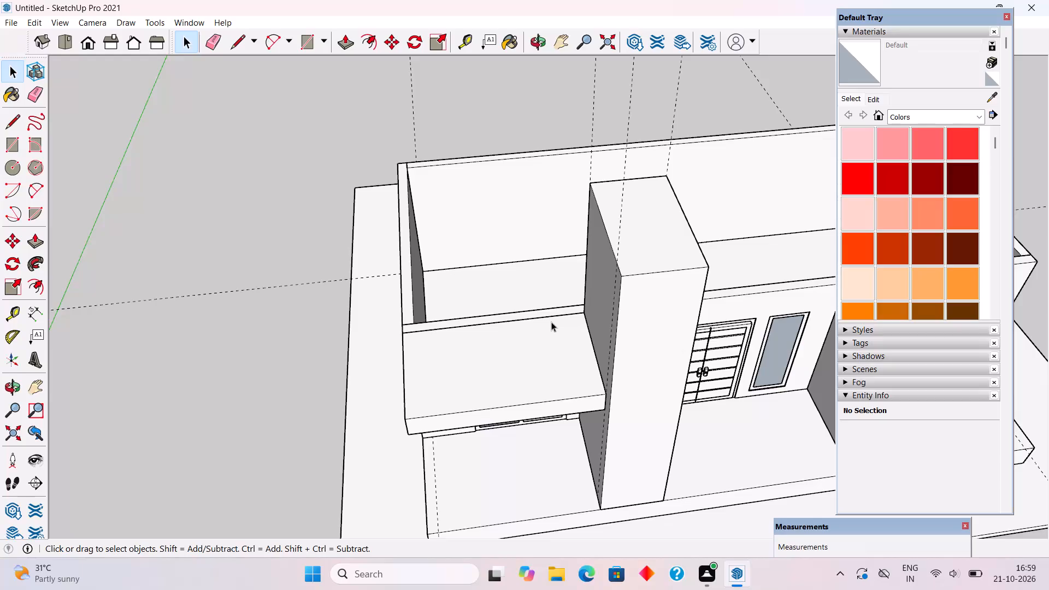
middle_drag(549, 318, 472, 221)
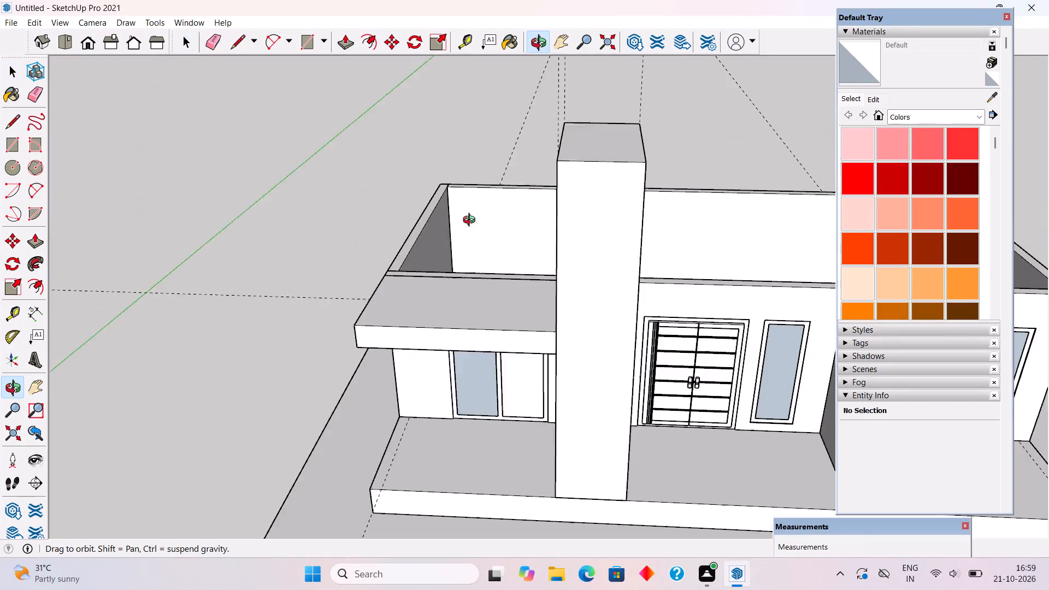
middle_drag(472, 221, 470, 219)
scroll(470, 233, down, 3)
middle_drag(522, 255, 513, 216)
scroll(681, 393, up, 5)
middle_drag(701, 344, 750, 289)
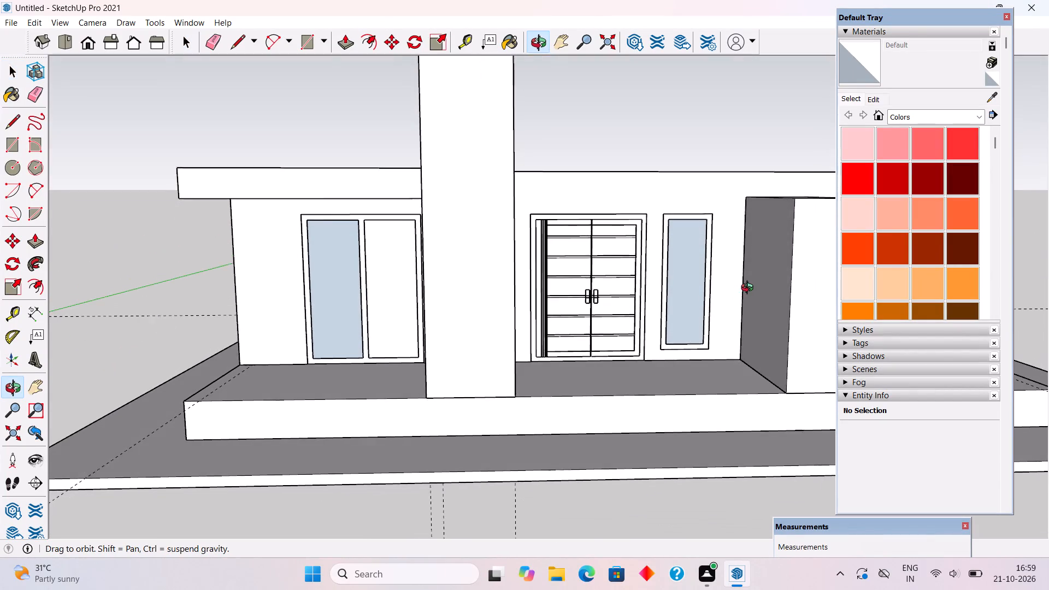
middle_drag(750, 289, 750, 288)
scroll(290, 229, up, 4)
middle_drag(435, 232, 812, 270)
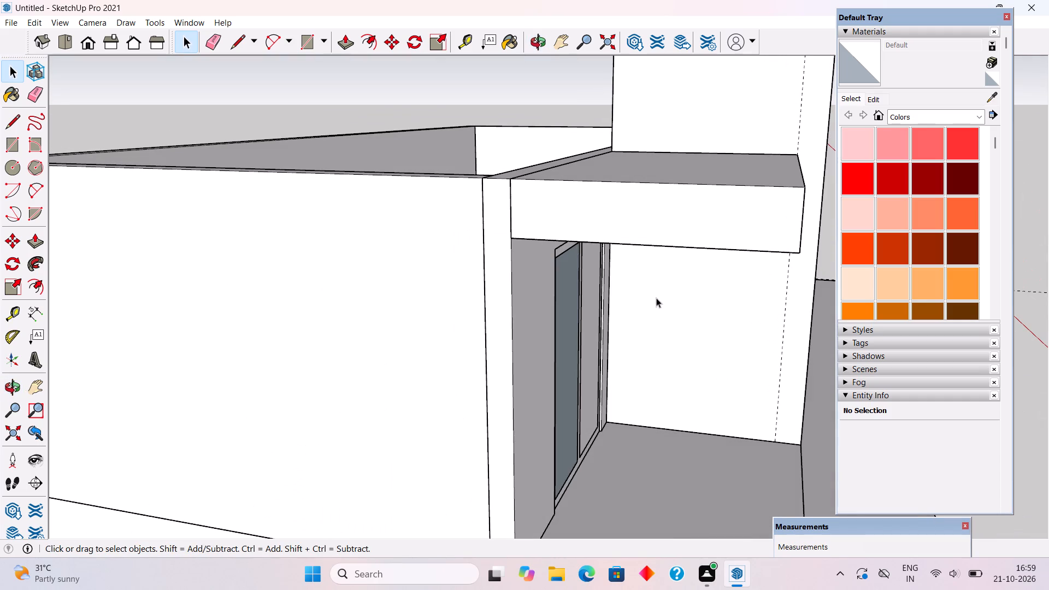
key(t)
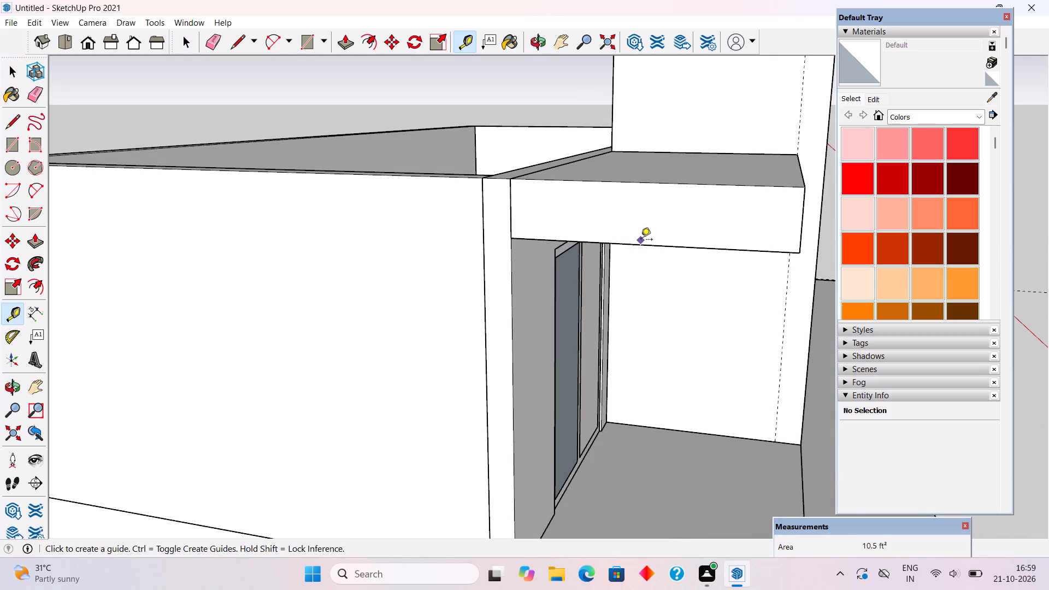
click(643, 246)
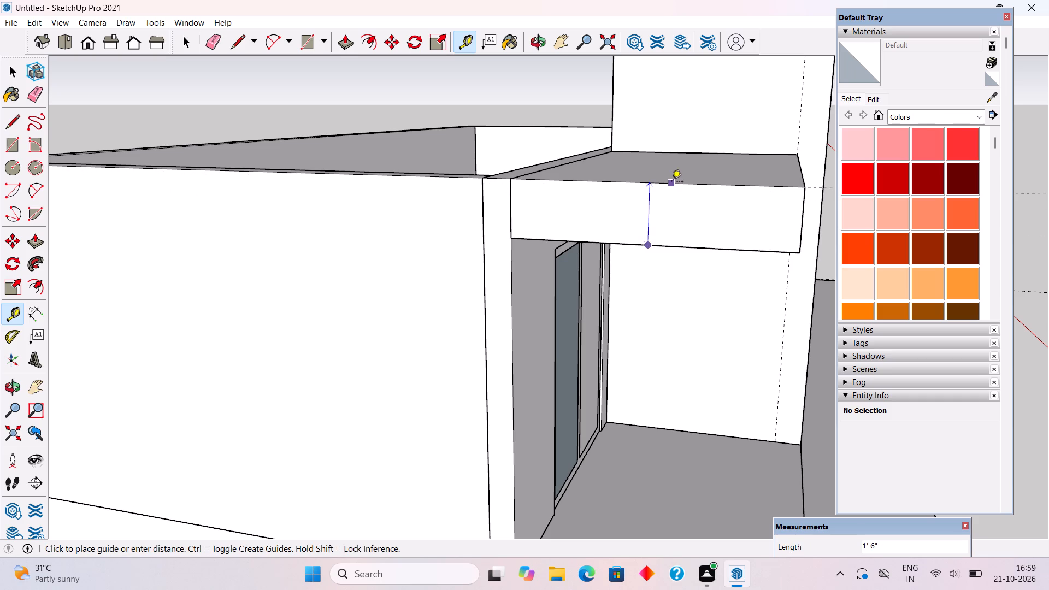
key(space)
Inside the group of the shorter block beside the narrow window, Push/Pull its top face up 1' 6".
middle_drag(585, 233, 171, 233)
scroll(185, 235, down, 7)
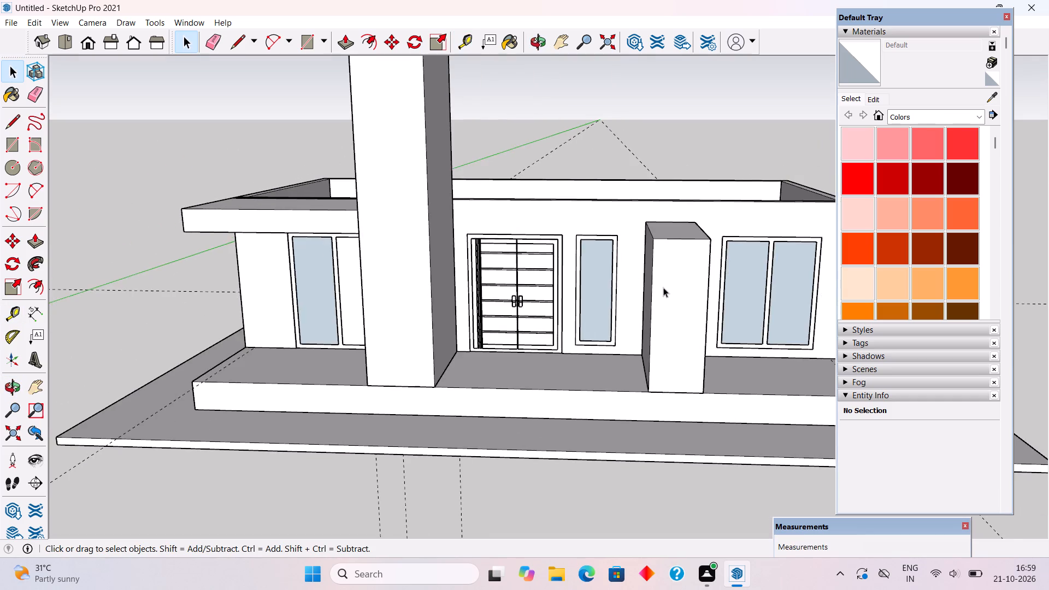
scroll(670, 287, up, 3)
scroll(600, 224, up, 1)
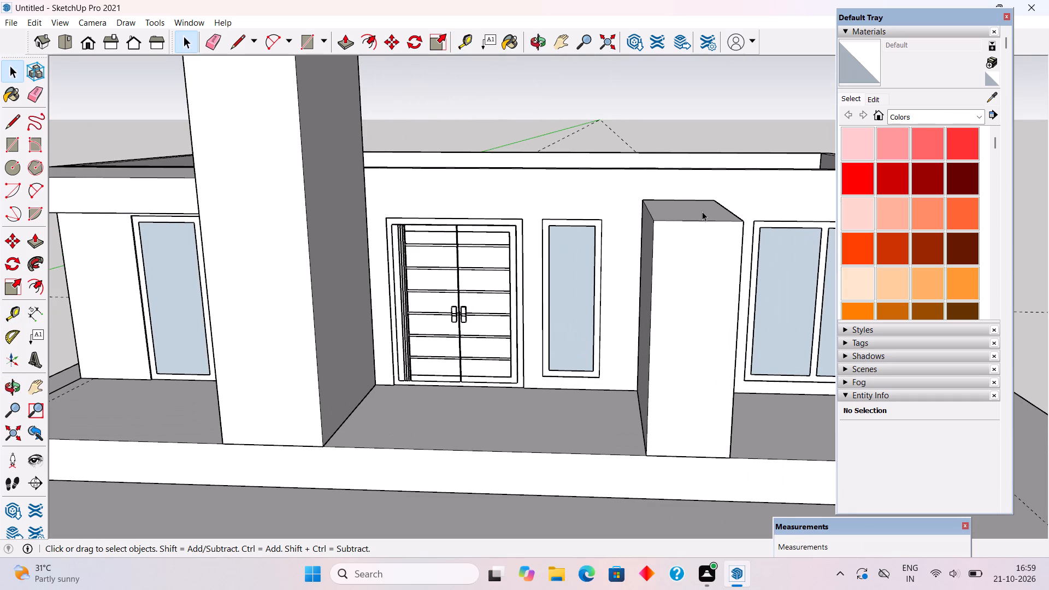
scroll(705, 242, up, 3)
triple_click(702, 237)
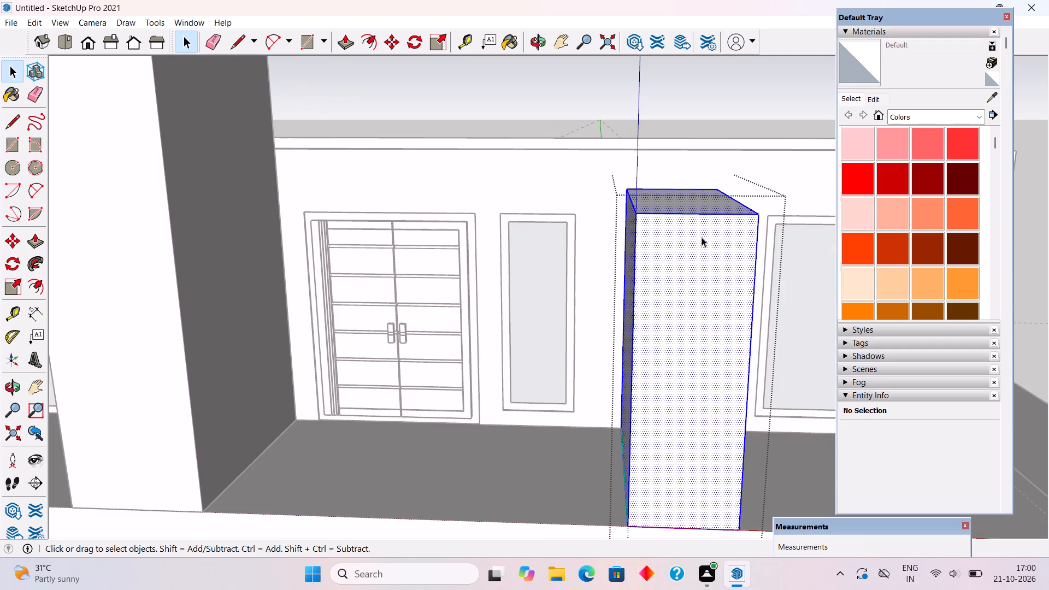
middle_drag(679, 166, 677, 211)
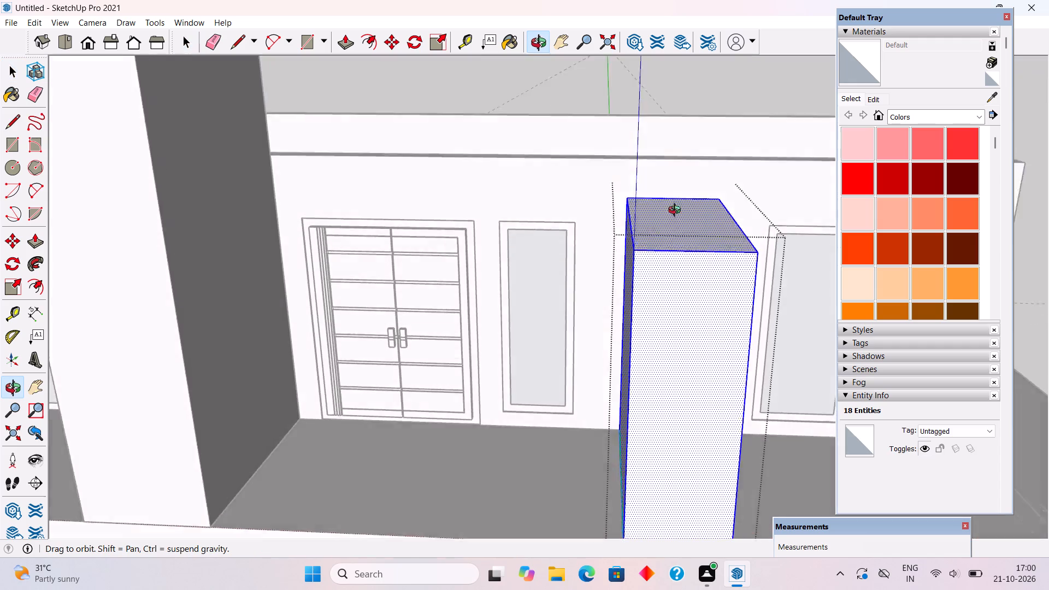
middle_drag(677, 211, 661, 382)
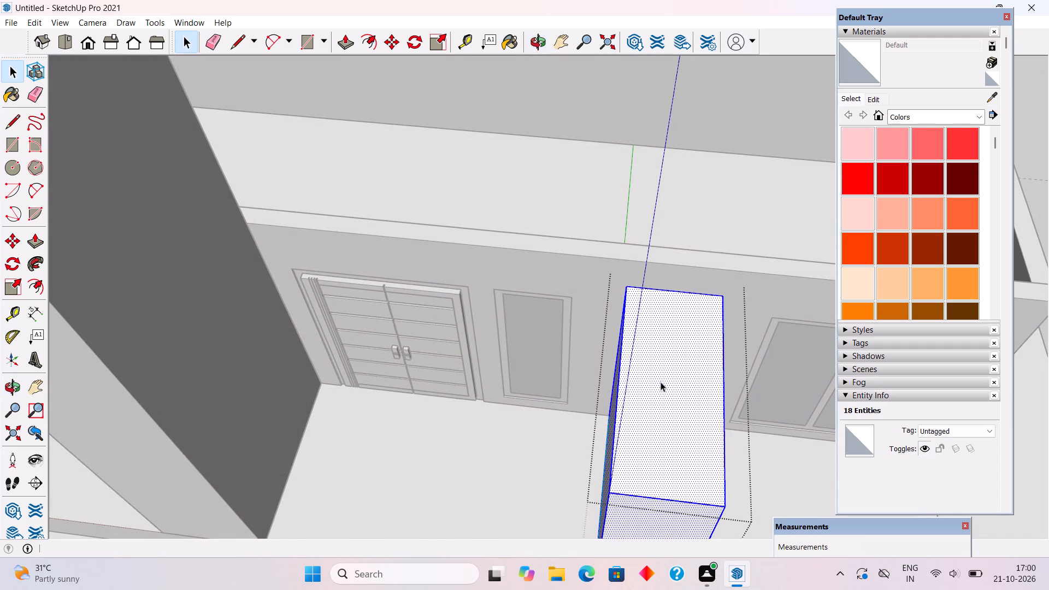
key(p)
click(662, 378)
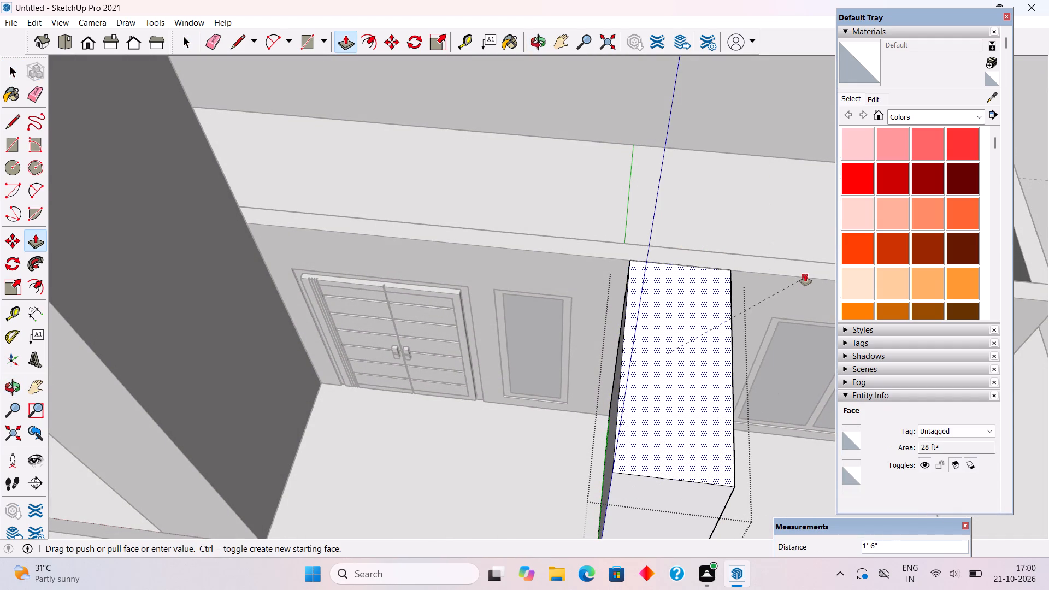
click(805, 274)
key(space)
click(707, 19)
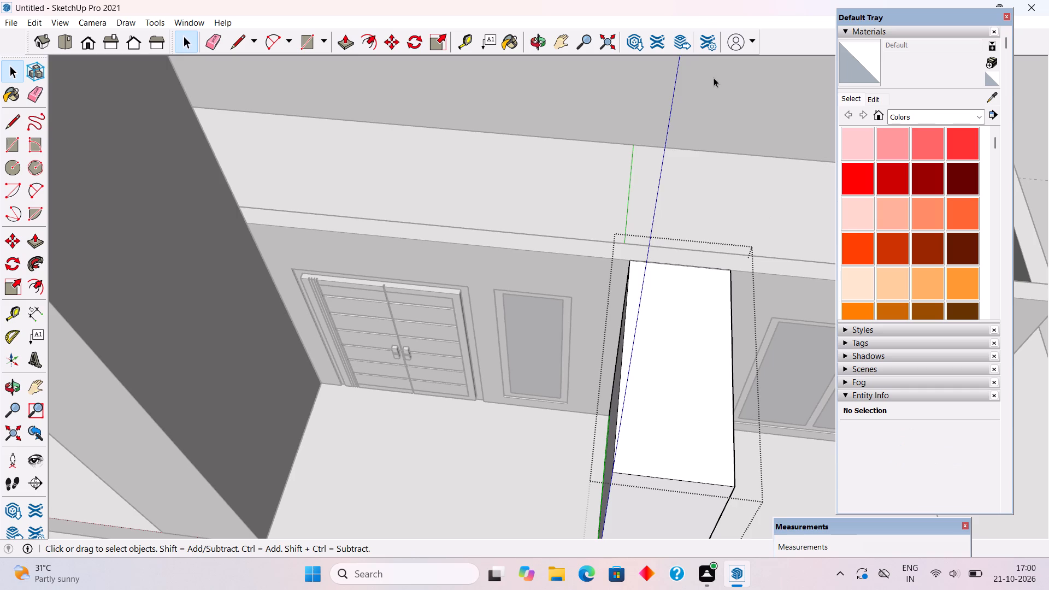
click(714, 78)
Place a guide on the front wall 1.5' below its top edge, above the entrance door.
scroll(702, 150, down, 5)
middle_drag(644, 309, 689, 277)
scroll(524, 200, up, 8)
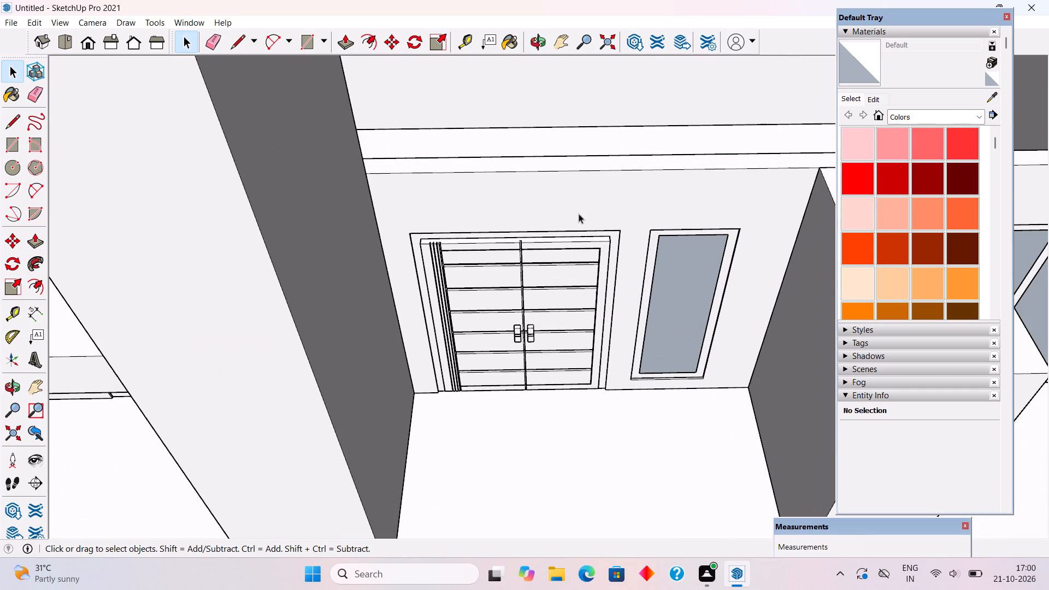
key(t)
click(597, 174)
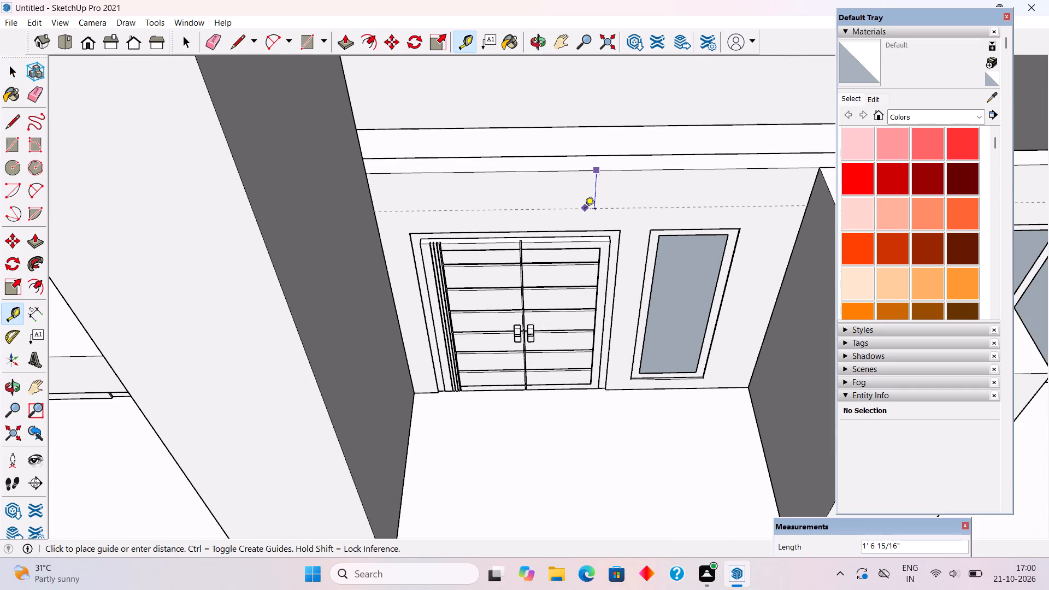
text(1.5')
key(Return)
Draw a 14' by 1' 6" rectangle above the entrance door between the two blocks and Push/Pull it out 7' as a canopy.
key(r)
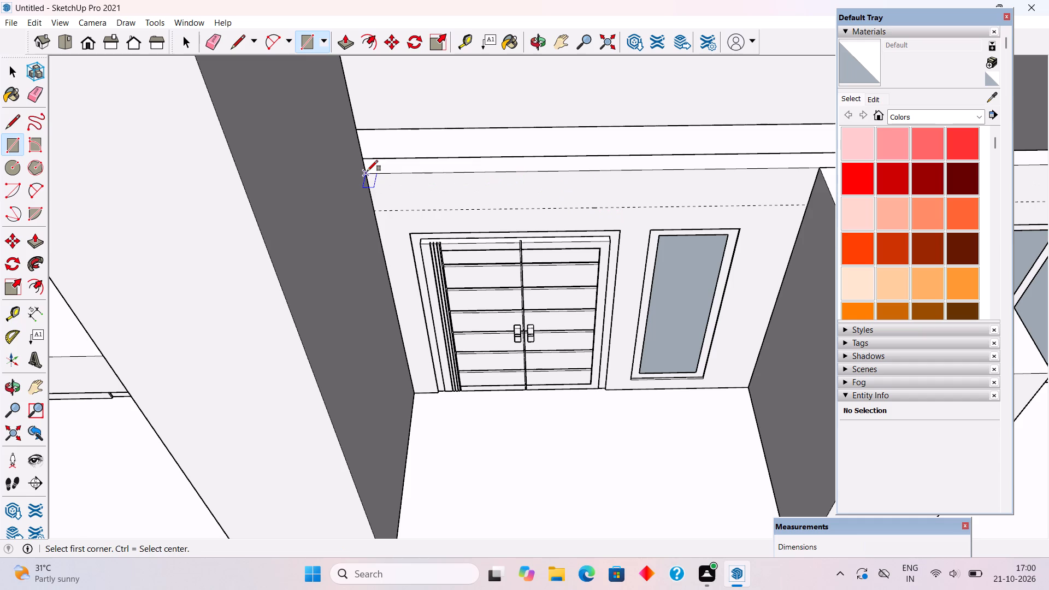
click(367, 171)
click(811, 205)
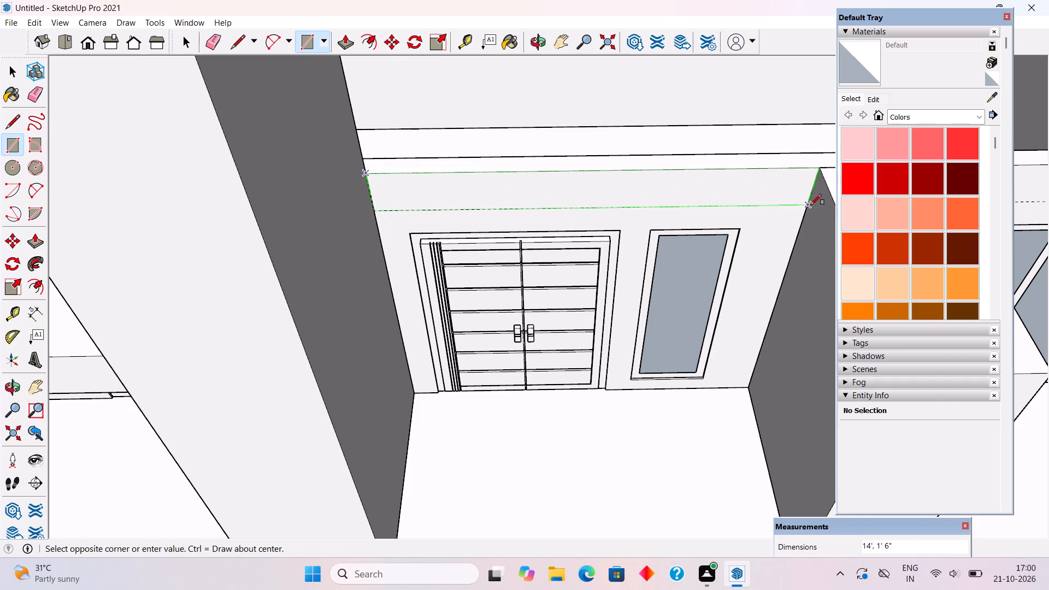
key(p)
click(772, 202)
scroll(730, 253, down, 2)
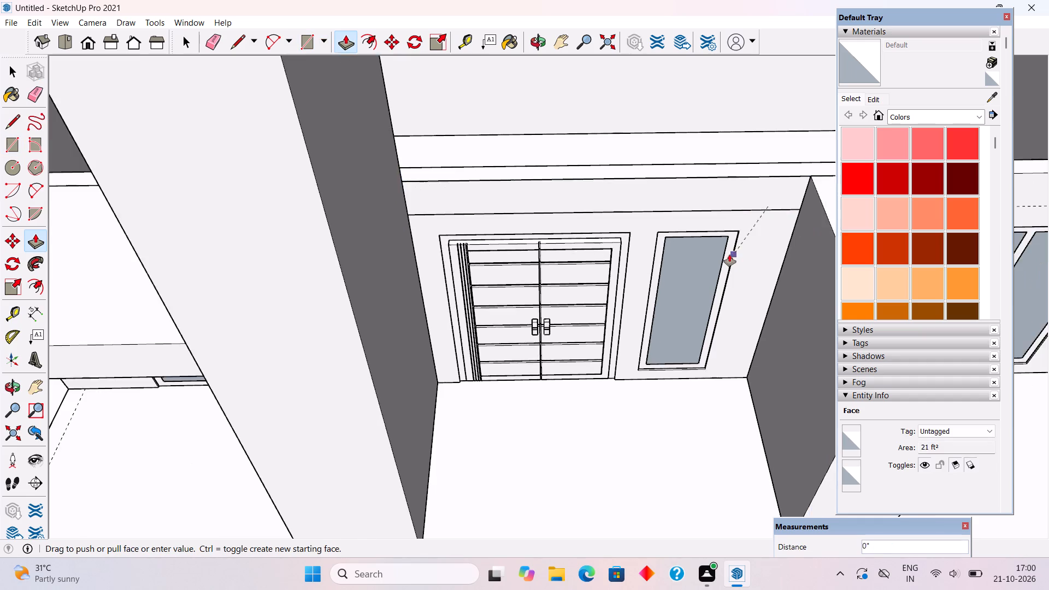
scroll(729, 255, down, 6)
click(486, 300)
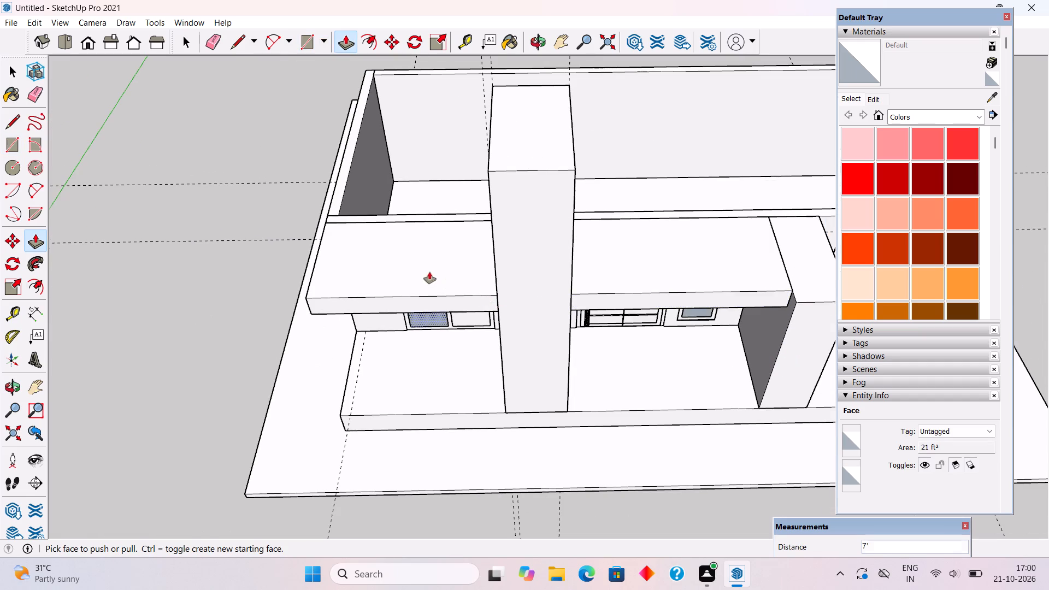
scroll(429, 272, down, 9)
scroll(732, 244, up, 11)
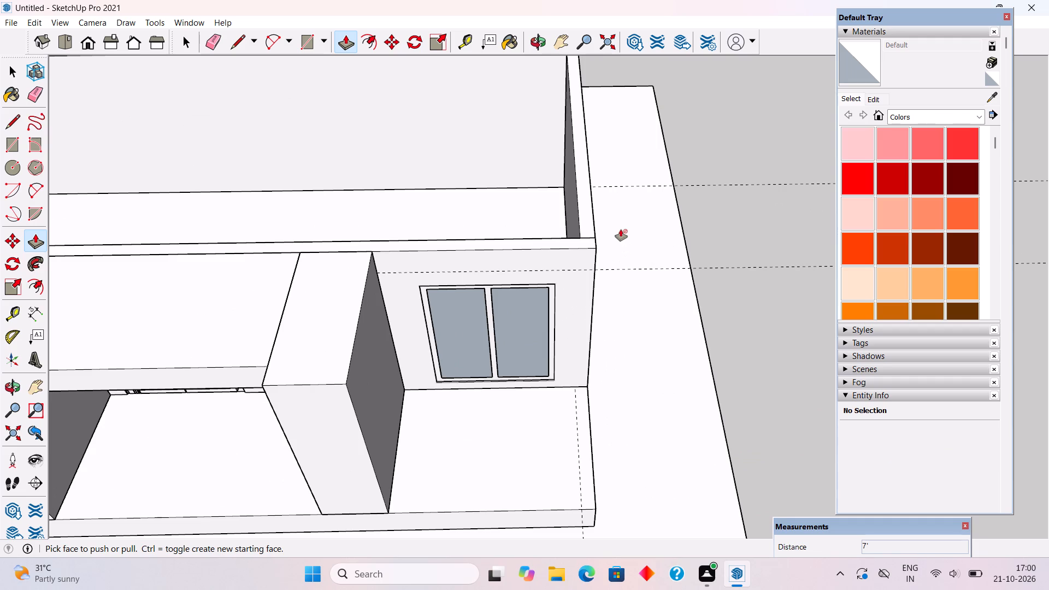
key(space)
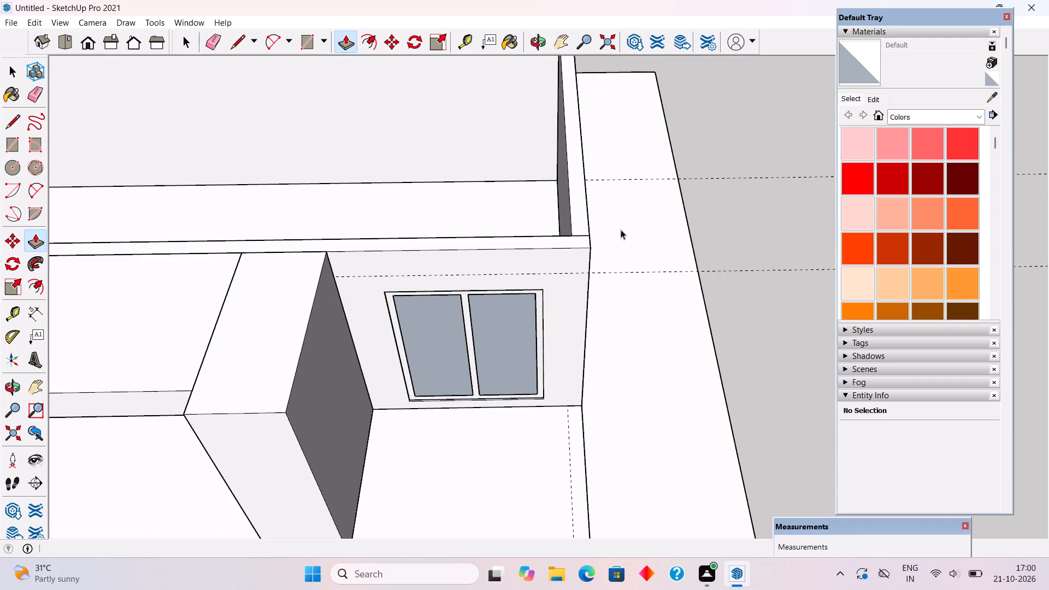
Examine the entrance canopy and the front facade, including the wall above the double window.
scroll(621, 229, down, 9)
scroll(440, 293, up, 1)
middle_drag(438, 264, 511, 39)
scroll(440, 220, up, 1)
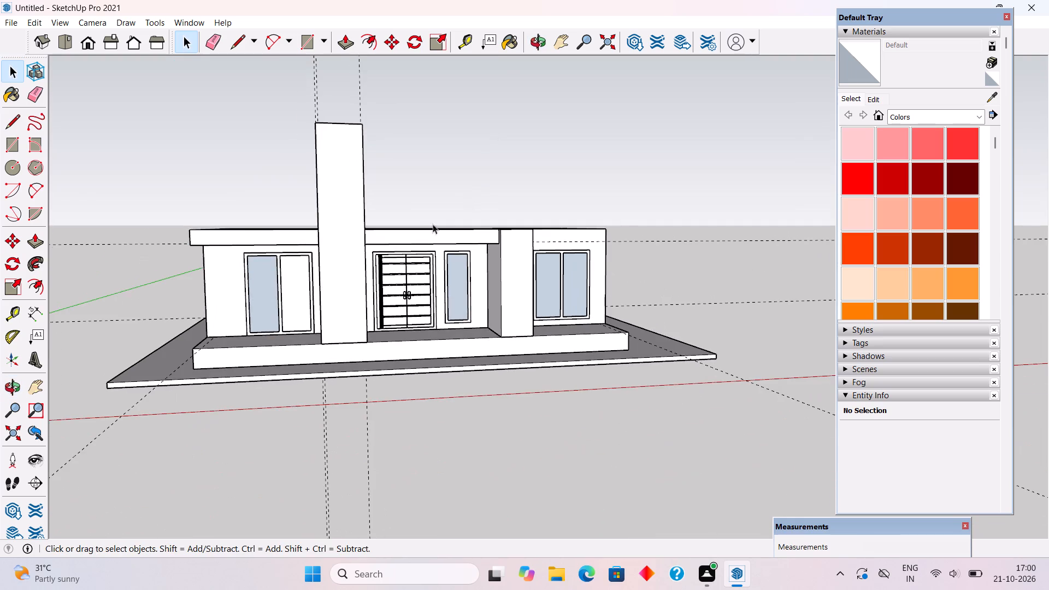
scroll(433, 224, up, 2)
middle_drag(361, 227, 596, 362)
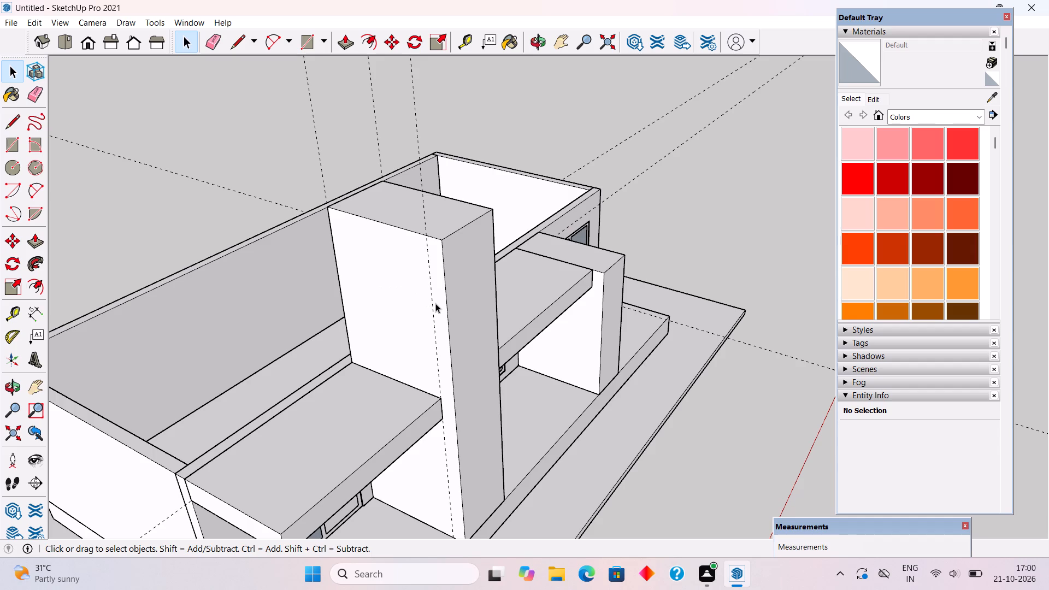
middle_drag(559, 352, 256, 199)
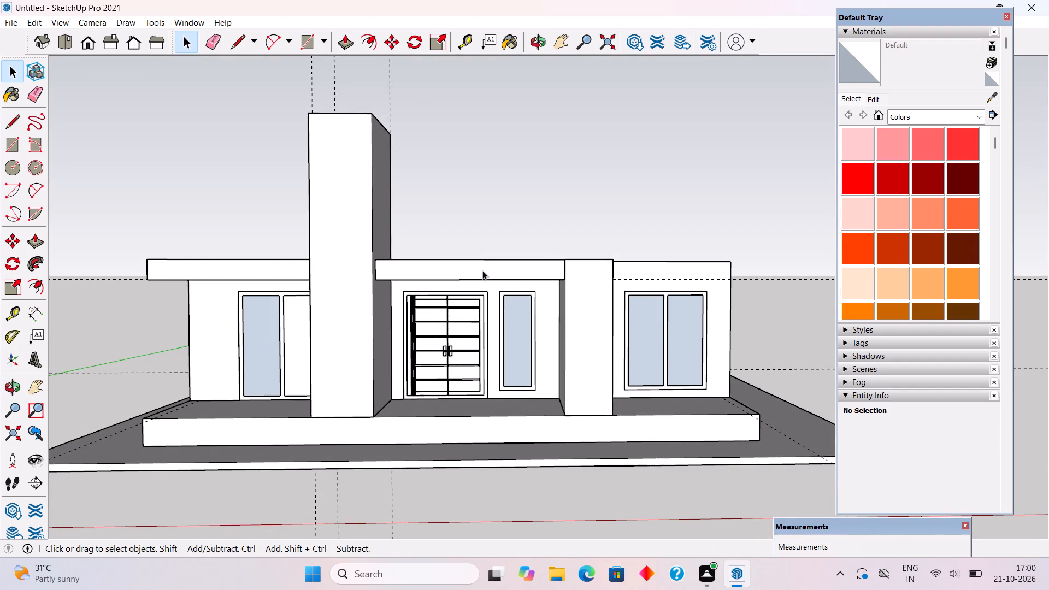
scroll(543, 272, up, 3)
scroll(766, 316, up, 4)
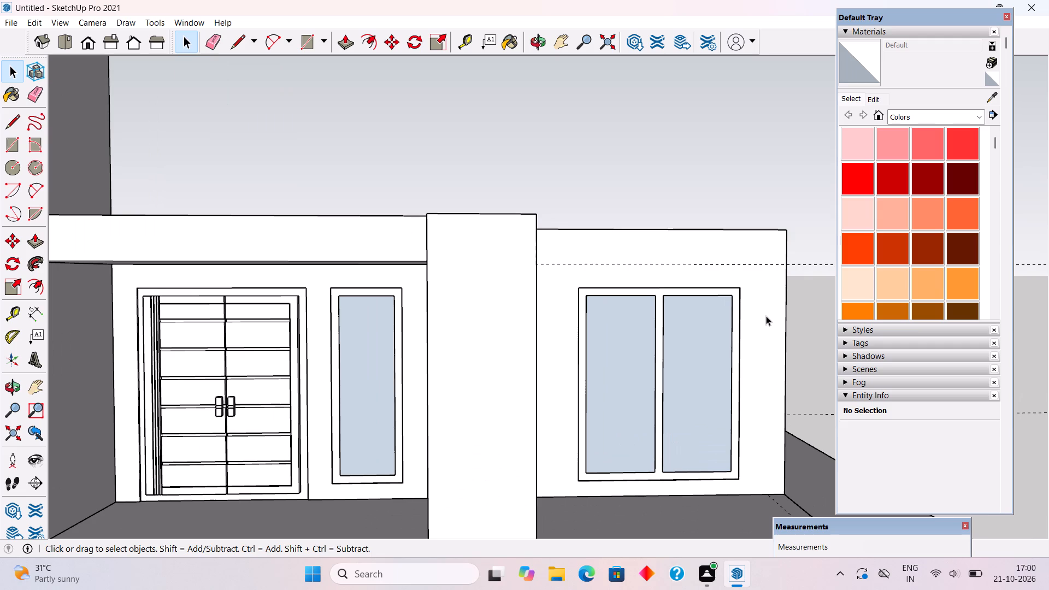
scroll(821, 280, down, 5)
Draw a roof rectangle of about 44' 3" by 18' 10" over the tops of the house walls, from corner to opposite corner.
middle_drag(616, 224, 667, 350)
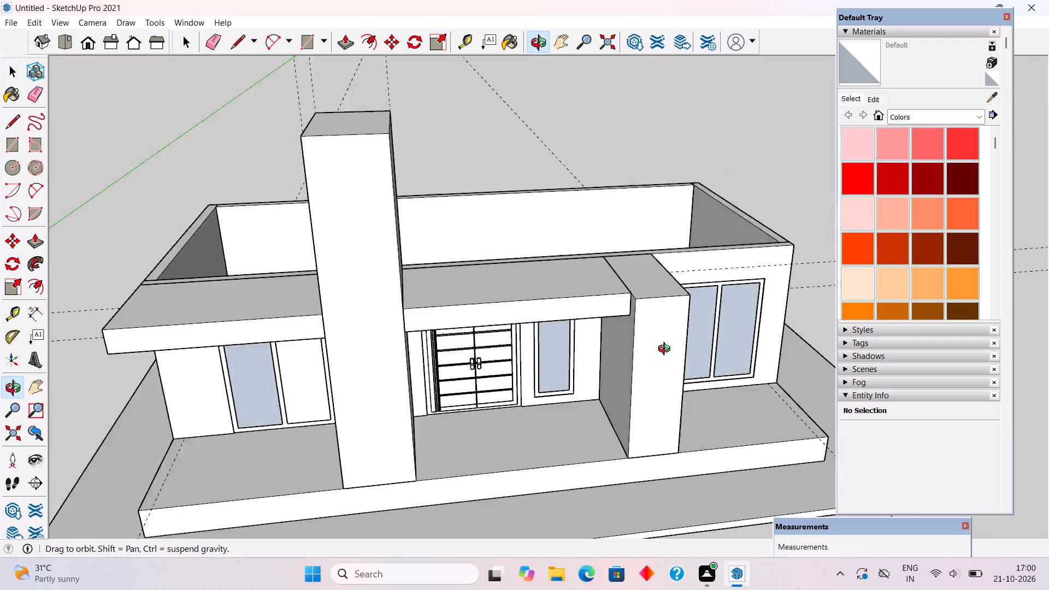
middle_drag(667, 350, 726, 524)
scroll(203, 304, down, 6)
scroll(150, 329, up, 2)
middle_drag(157, 284, 197, 252)
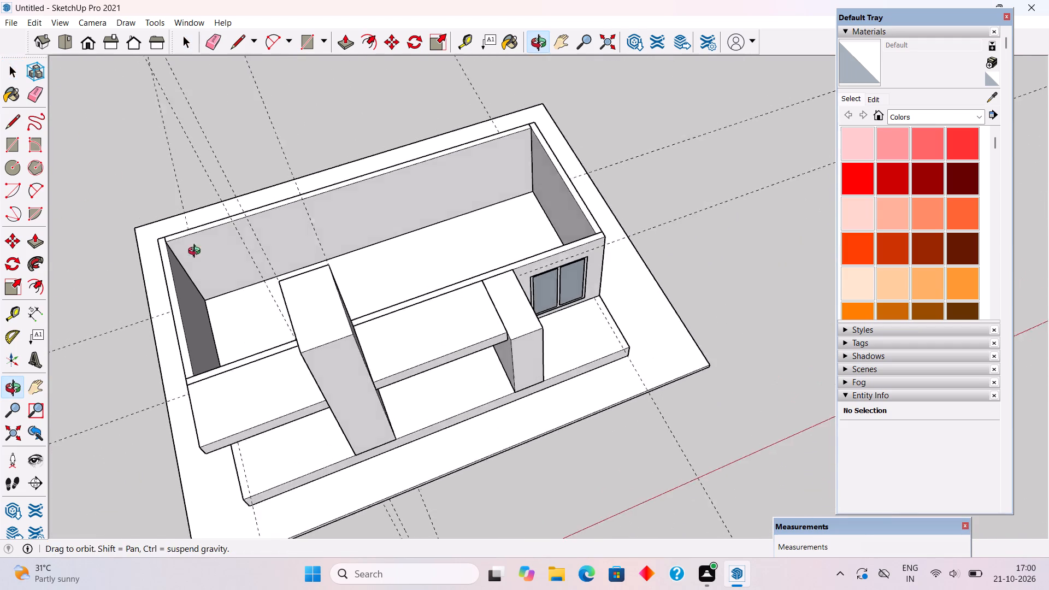
middle_drag(197, 252, 215, 242)
key(r)
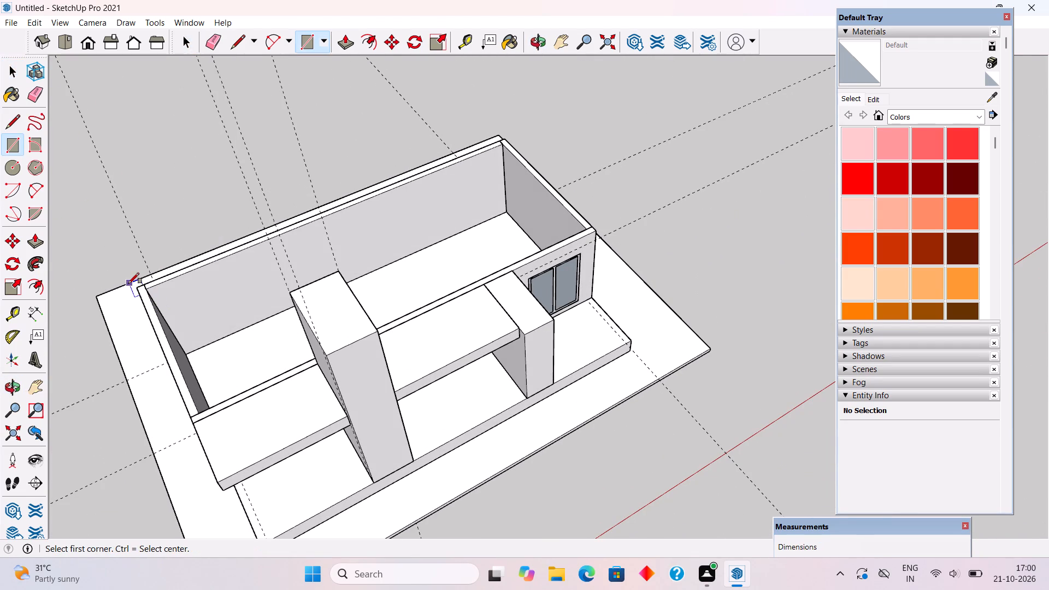
click(135, 290)
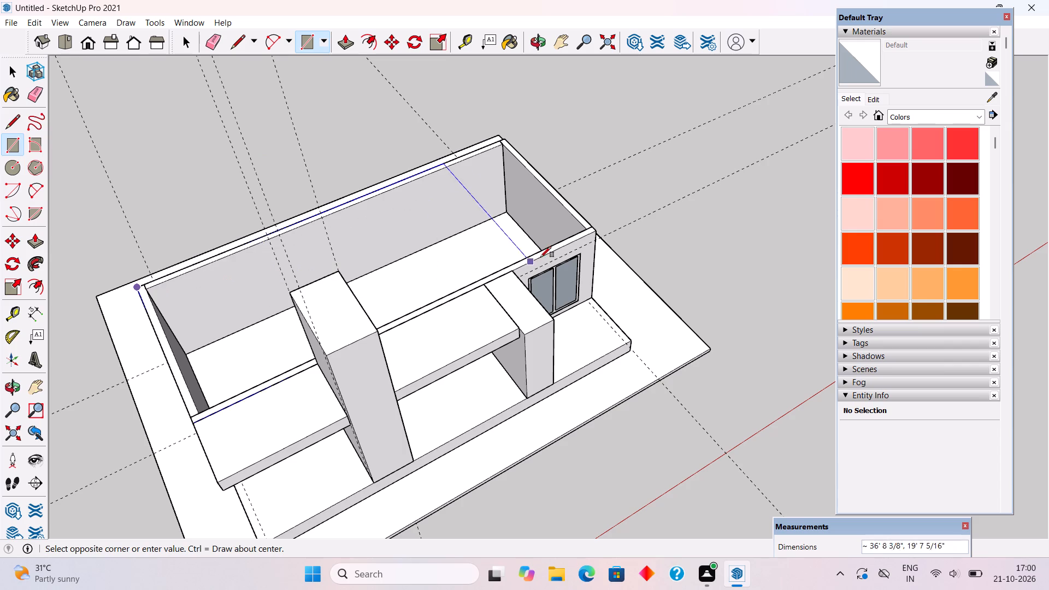
click(587, 227)
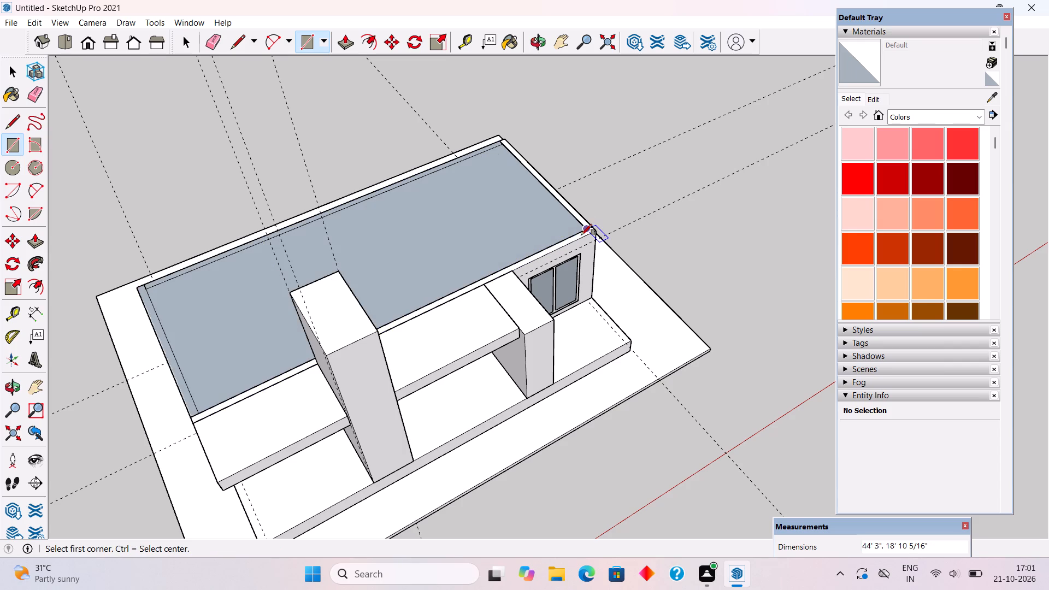
Push/Pull the roof rectangle up 6" to form a slab.
key(p)
click(514, 239)
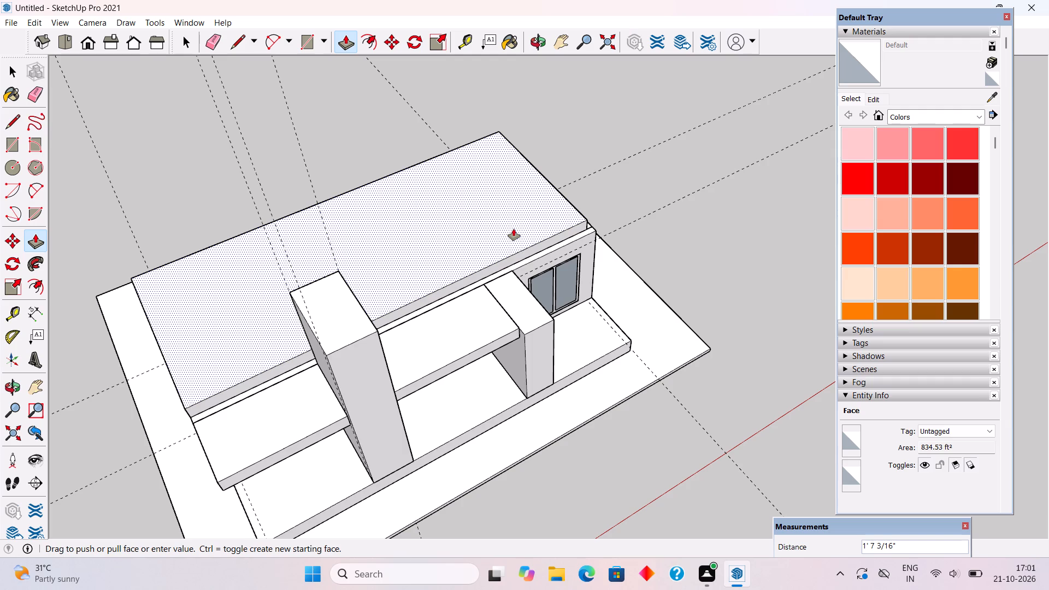
text(6")
key(Return)
key(space)
Select the whole roof slab and make it a group.
triple_click(514, 229)
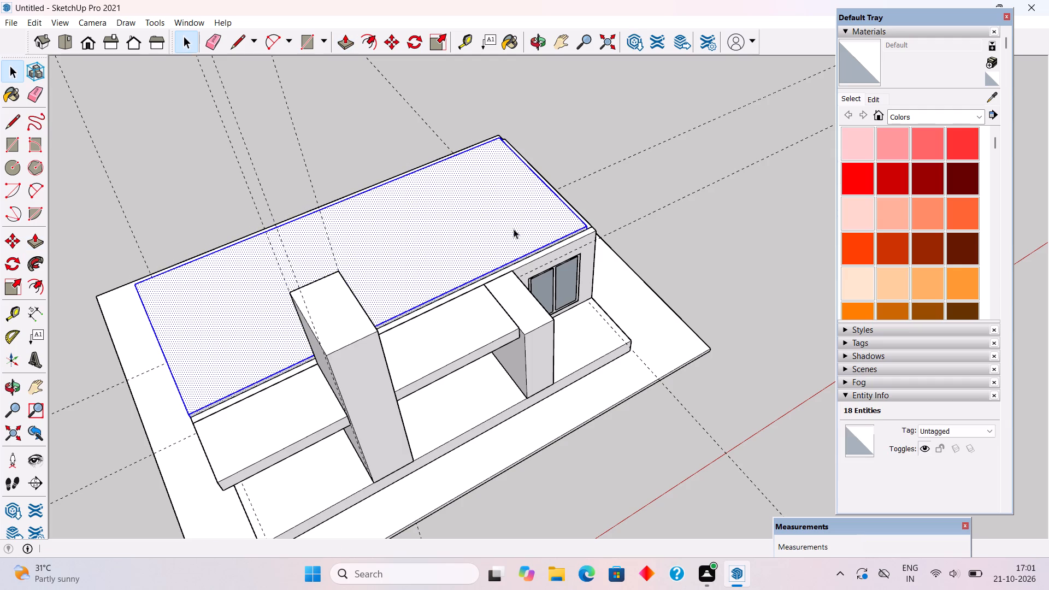
right_click(514, 229)
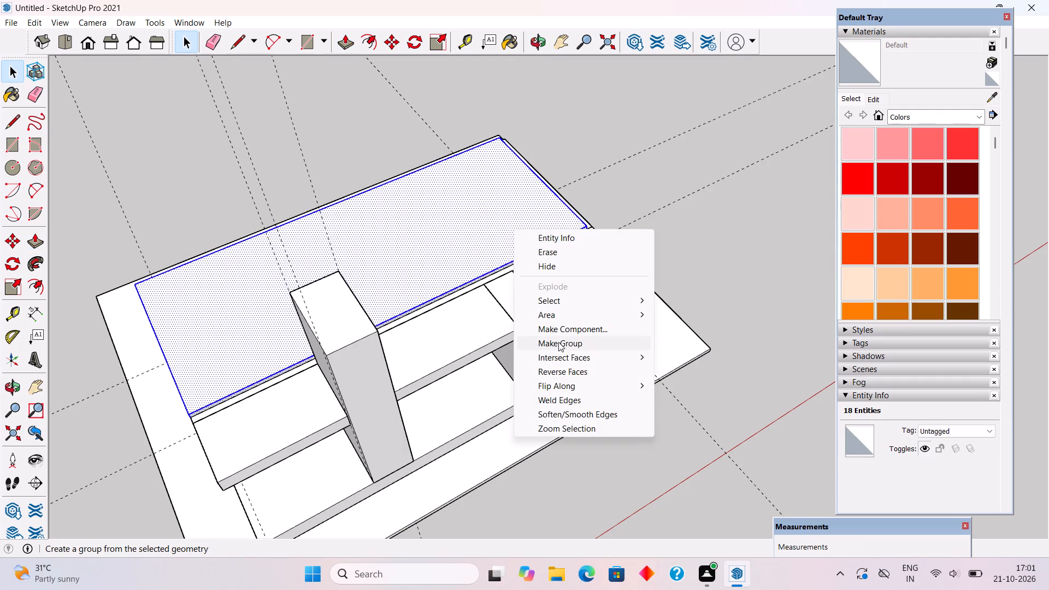
click(558, 342)
click(603, 189)
middle_drag(587, 322, 268, 214)
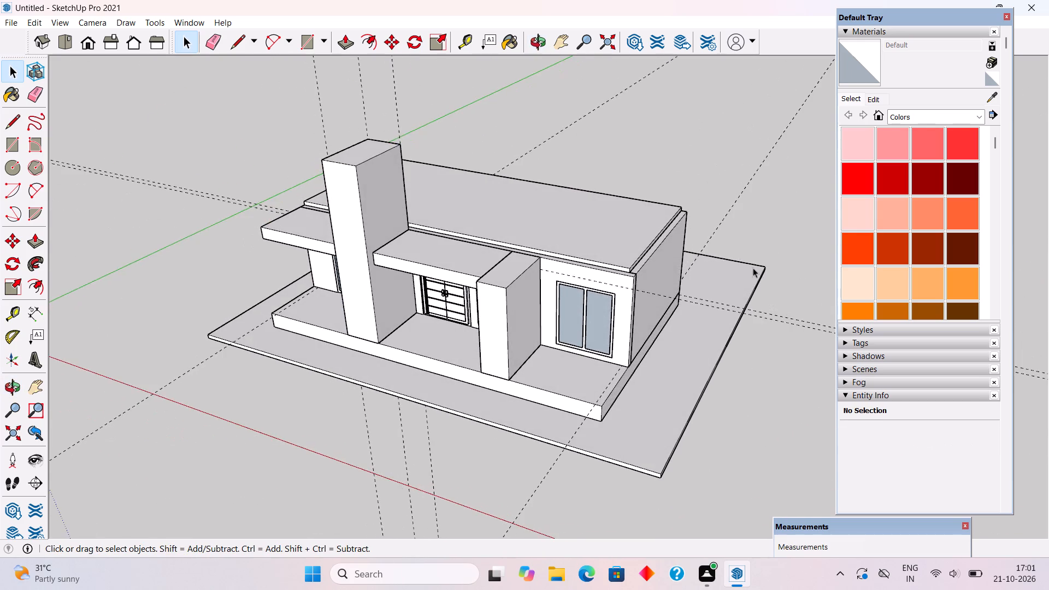
Inside the roof slab group, Push/Pull the slab's end face beside the double window outward 9", then close the group.
scroll(755, 247, up, 9)
scroll(596, 262, up, 6)
triple_click(528, 298)
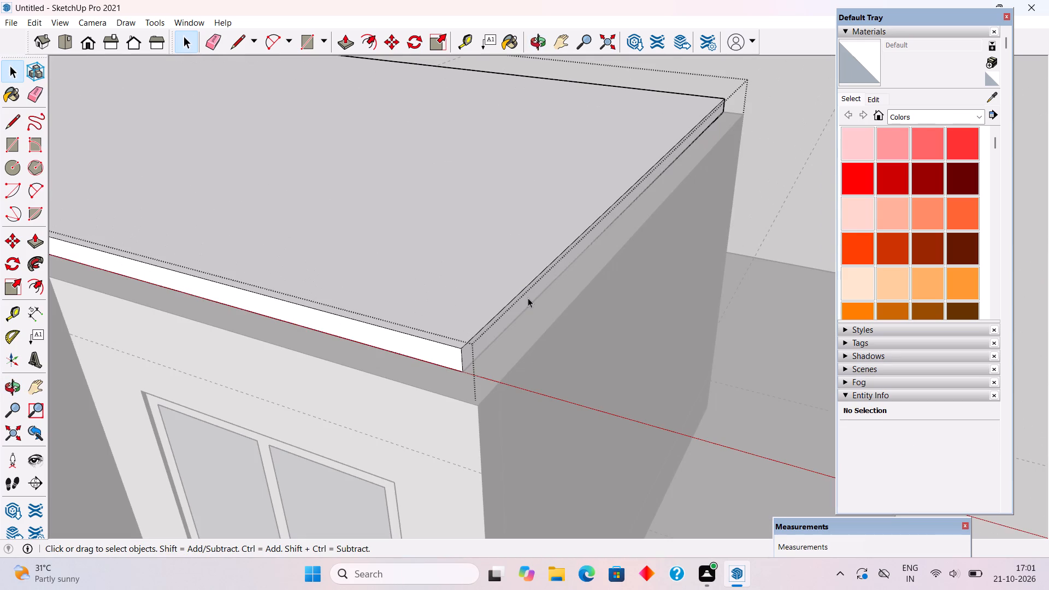
key(p)
click(528, 298)
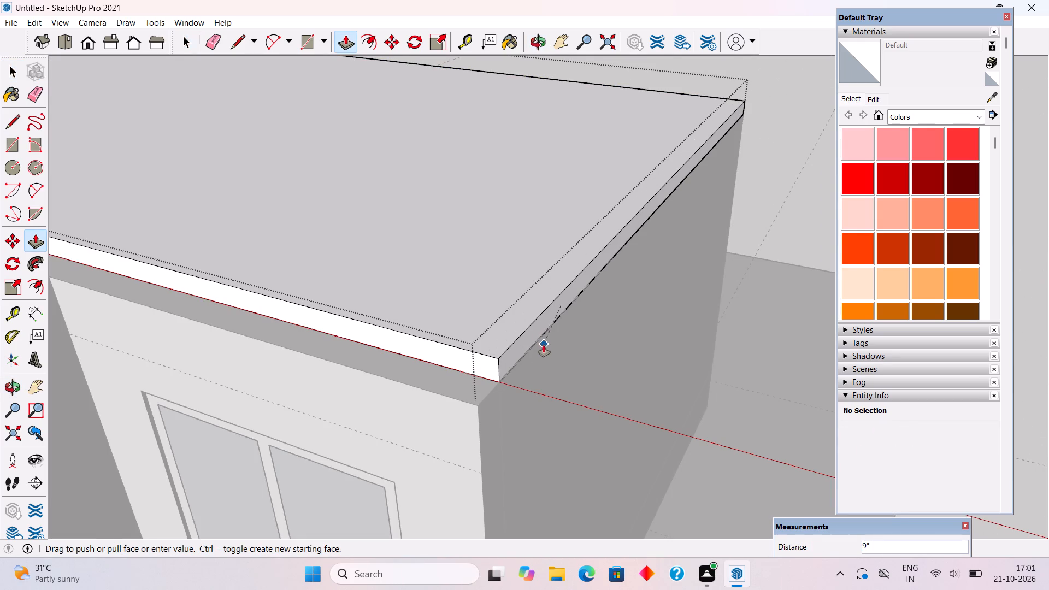
click(544, 347)
key(space)
scroll(543, 347, down, 11)
scroll(496, 406, up, 1)
middle_drag(495, 406, 631, 382)
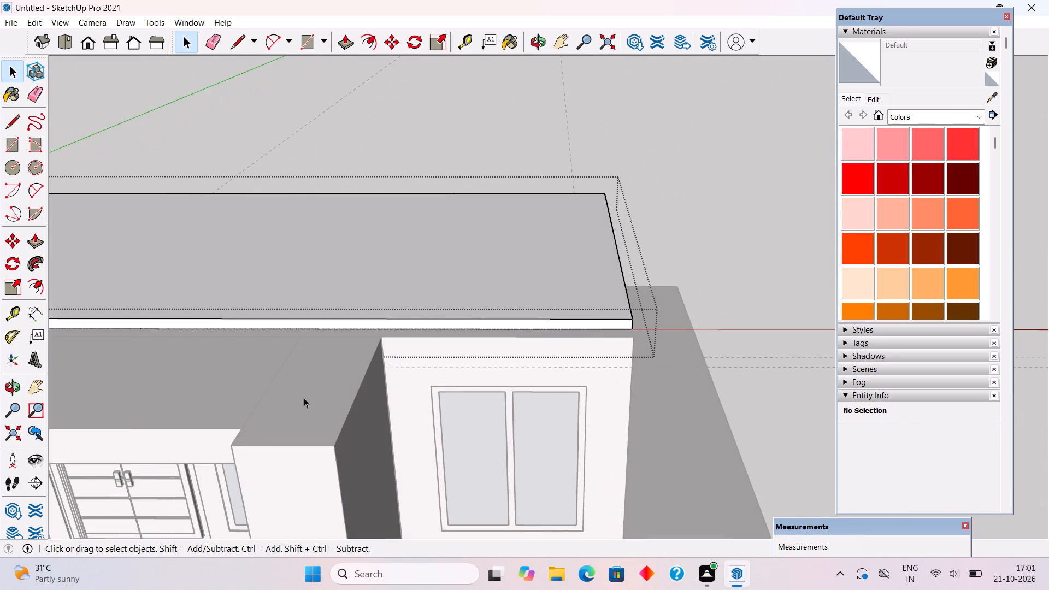
scroll(400, 279, down, 4)
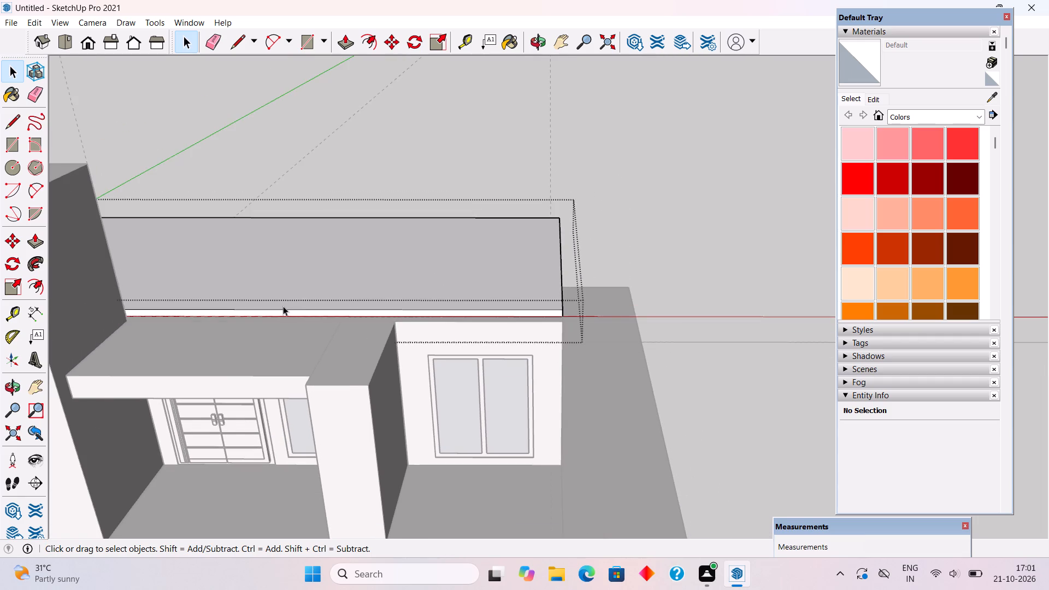
scroll(339, 319, up, 3)
double_click(387, 303)
click(387, 303)
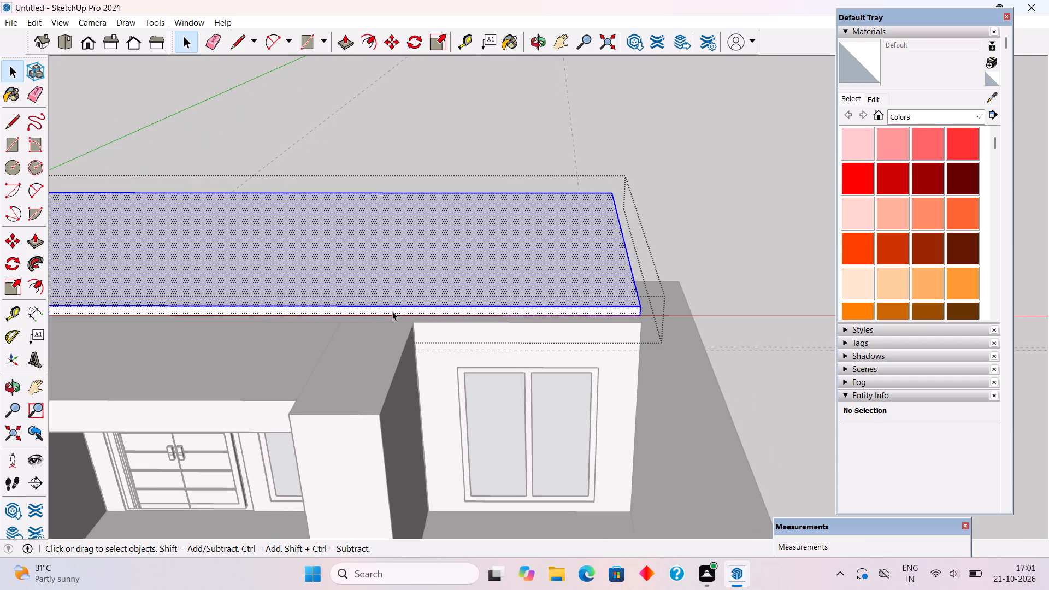
click(742, 276)
Examine the gap between the roof slab and the front wall along the facade.
scroll(446, 348, up, 5)
middle_drag(395, 329, 376, 437)
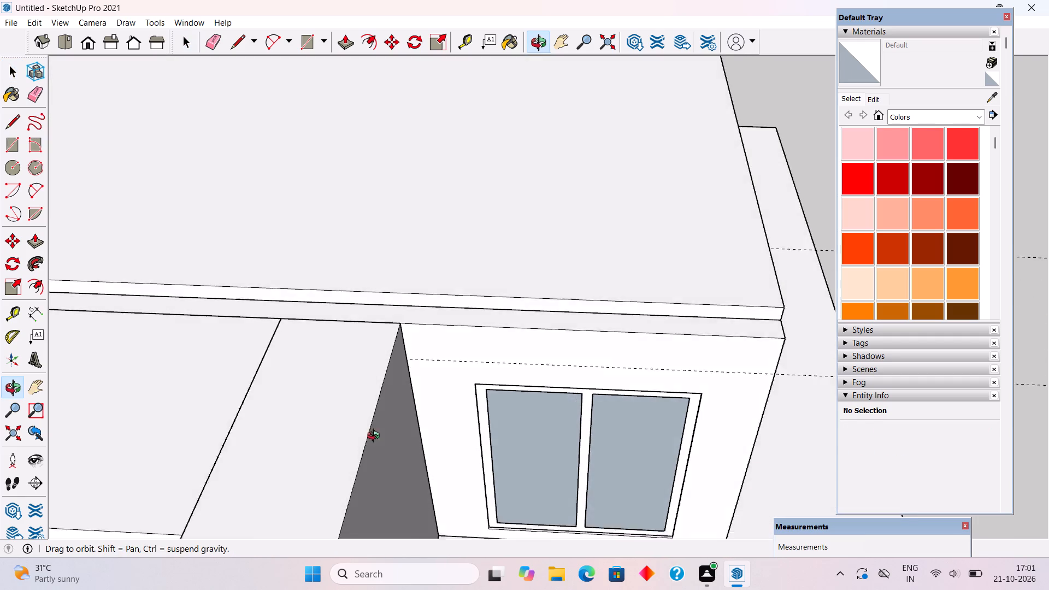
middle_drag(376, 437, 376, 462)
scroll(426, 345, down, 7)
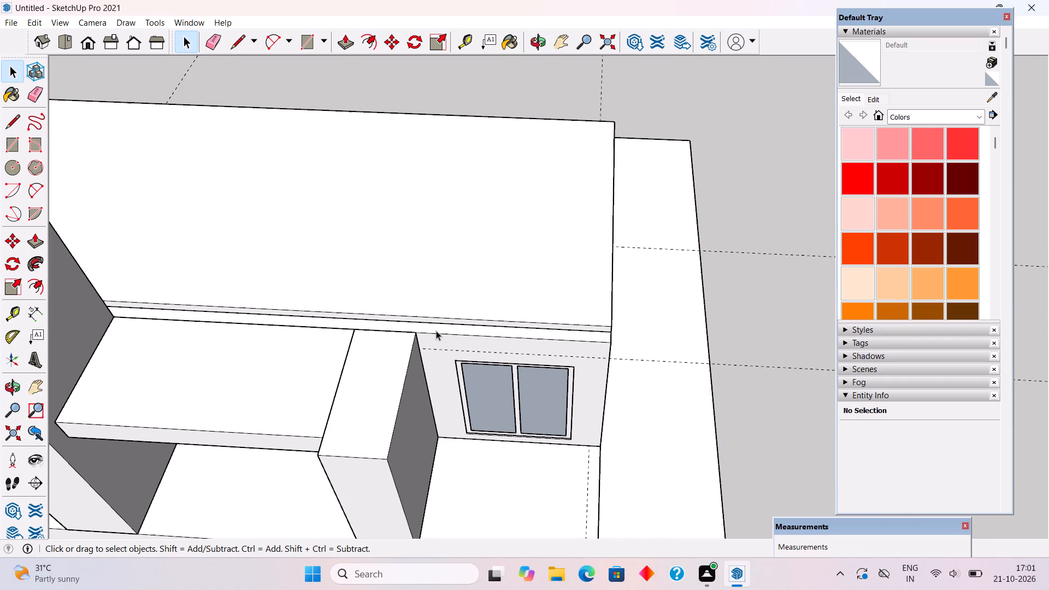
scroll(426, 224, down, 2)
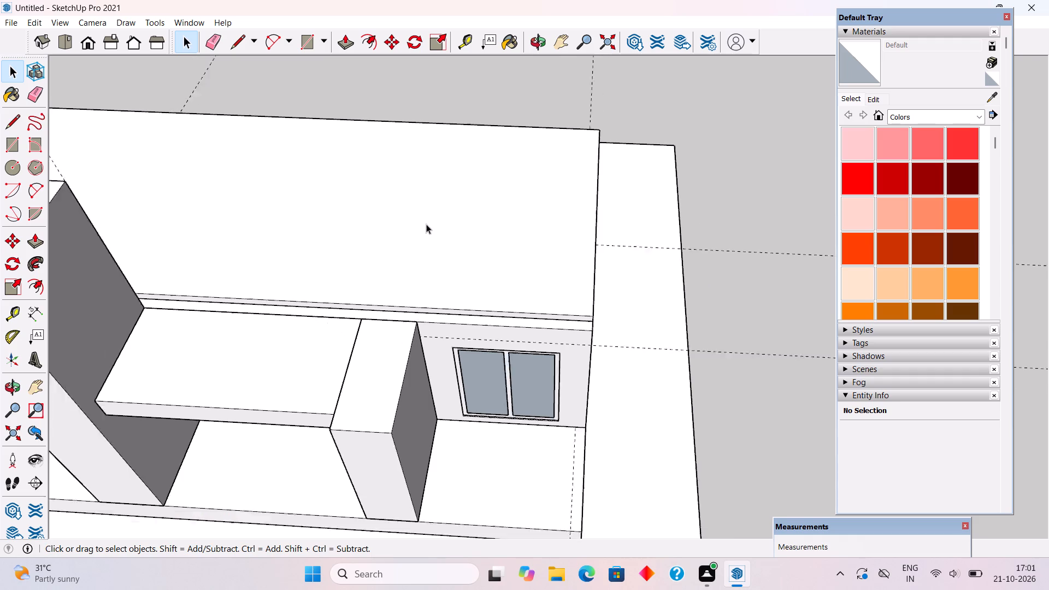
scroll(426, 224, down, 7)
scroll(186, 319, up, 1)
middle_drag(255, 290, 541, 90)
Open the roof slab group and place a guide along the edge where the window canopy meets the tall entrance block.
scroll(331, 317, up, 4)
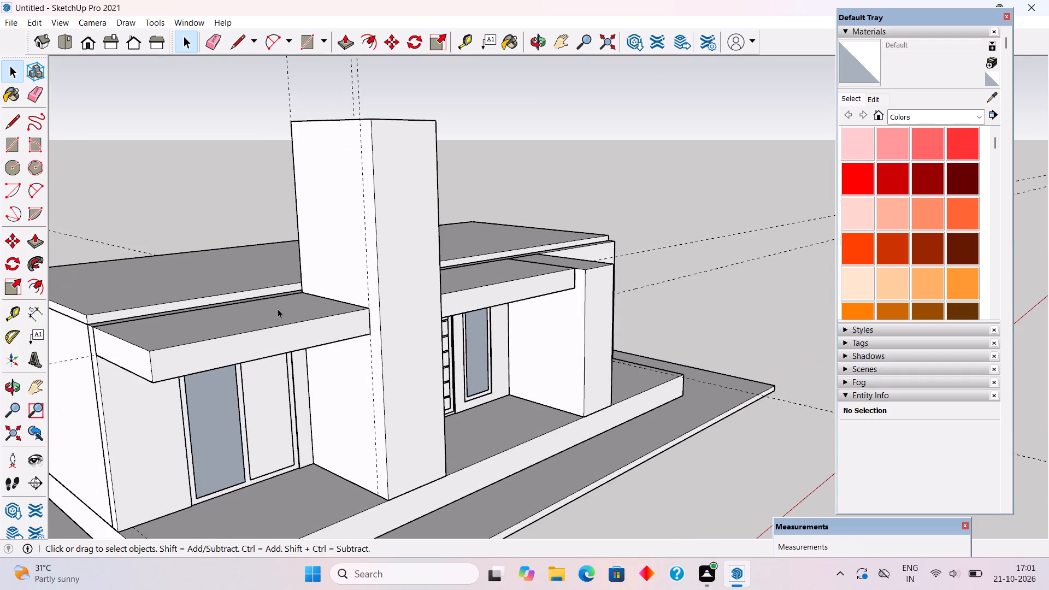
scroll(278, 309, up, 5)
triple_click(302, 276)
scroll(302, 276, up, 6)
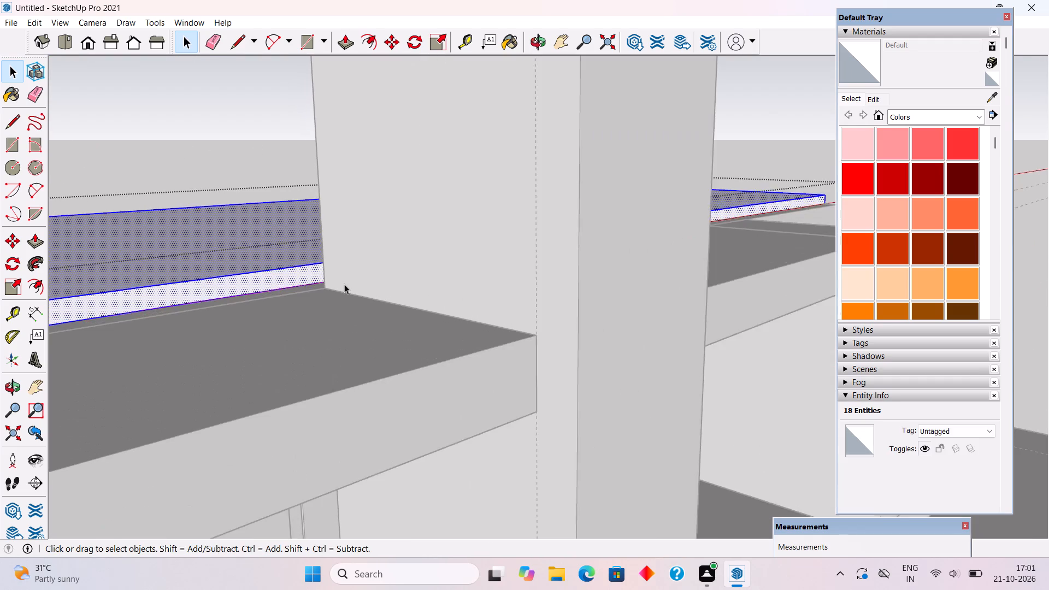
scroll(344, 284, up, 7)
middle_drag(399, 347, 555, 453)
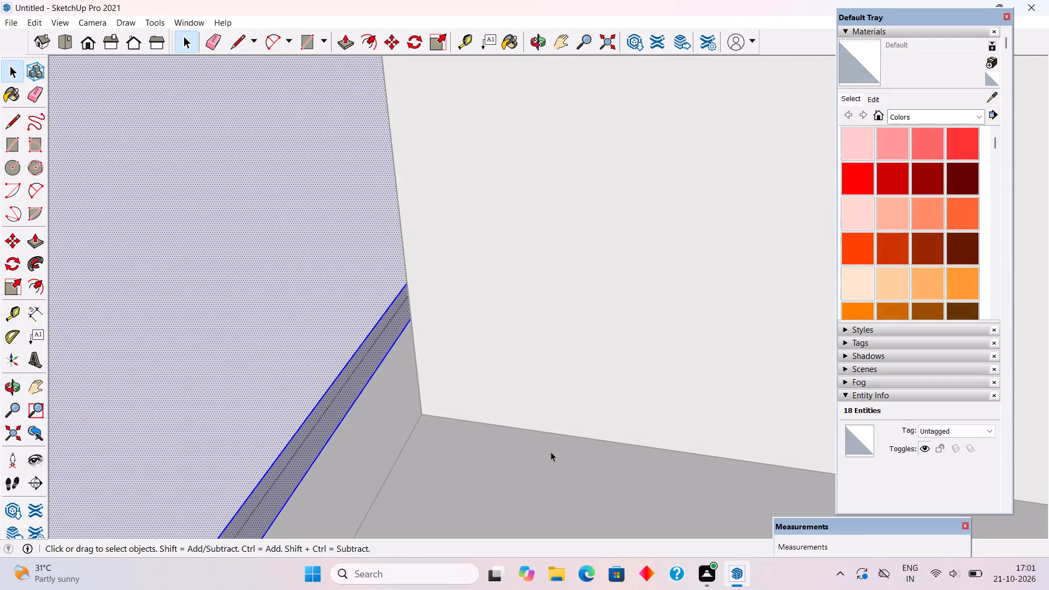
key(t)
double_click(561, 436)
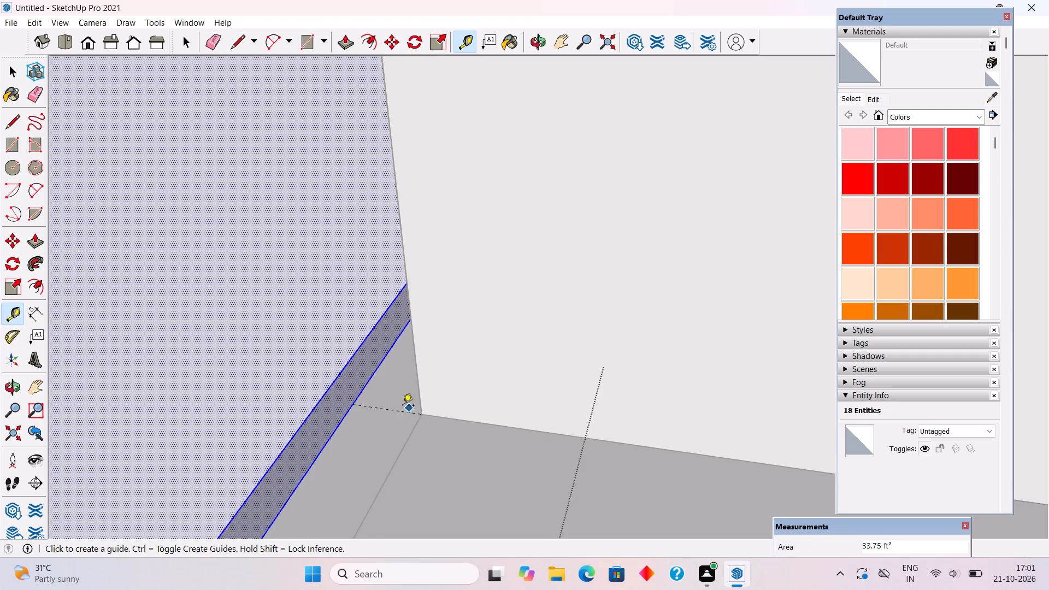
Draw a 6" vertical line across the slab's front face where the canopy guide meets it.
scroll(393, 408, up, 5)
key(l)
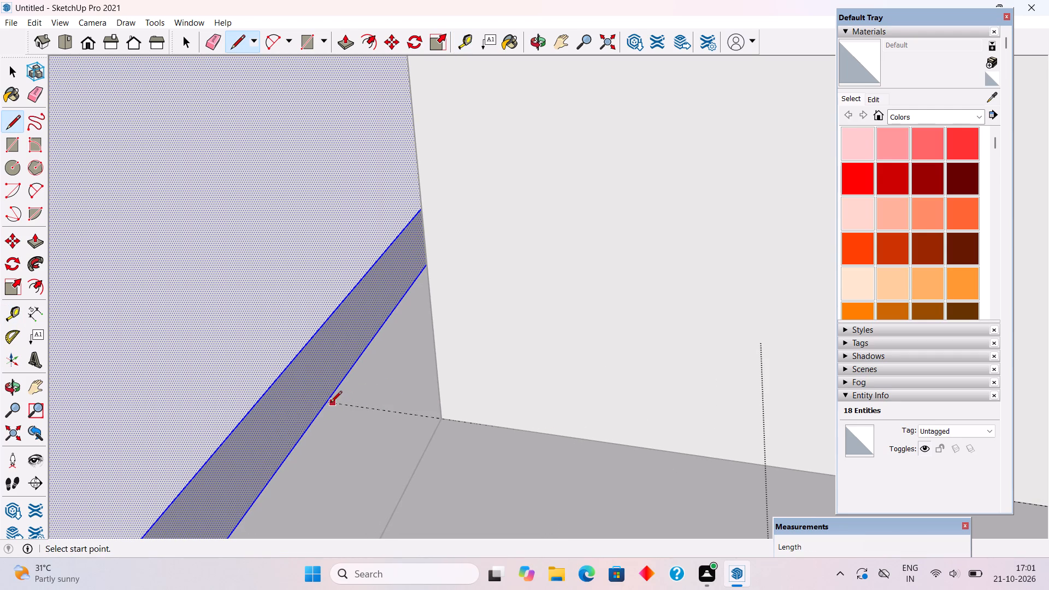
click(331, 403)
click(319, 334)
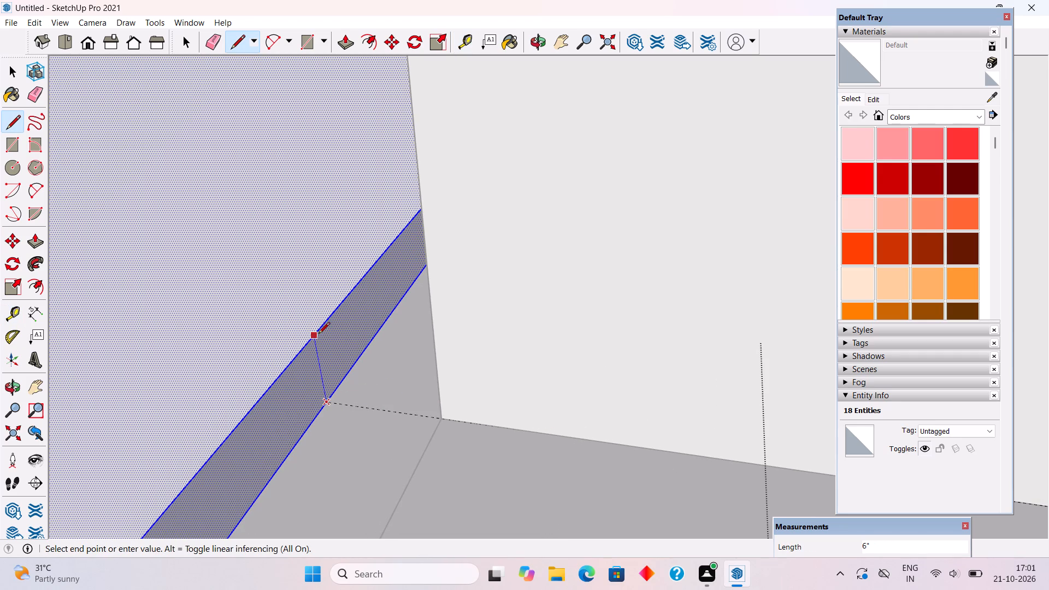
Push/Pull the slab's front face section behind the window canopy outward 7' 9" to the canopy's front edge, and close the group.
key(space)
key(p)
click(281, 413)
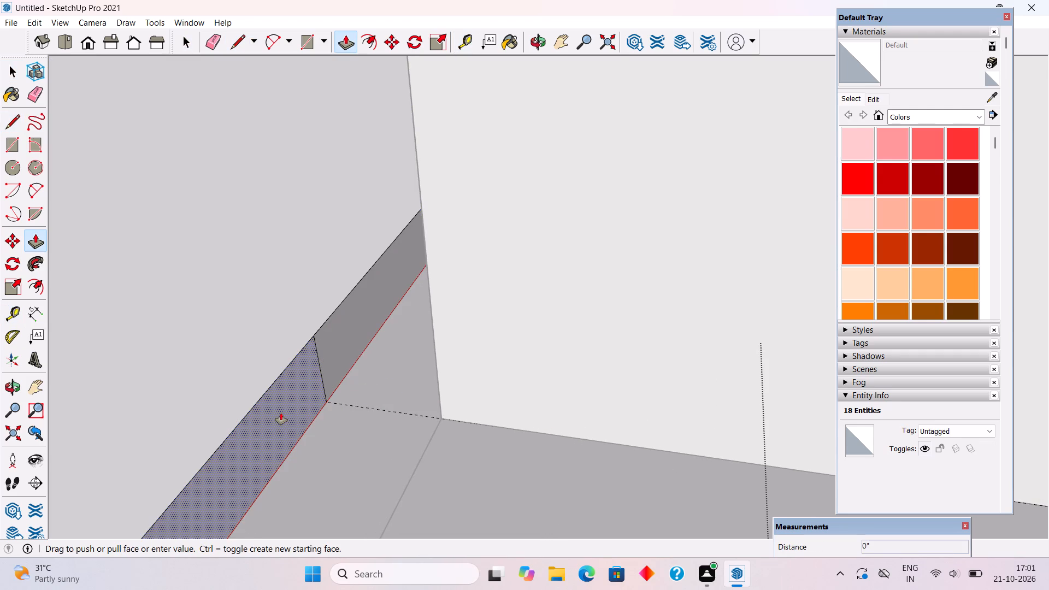
scroll(302, 390, down, 20)
scroll(302, 390, down, 10)
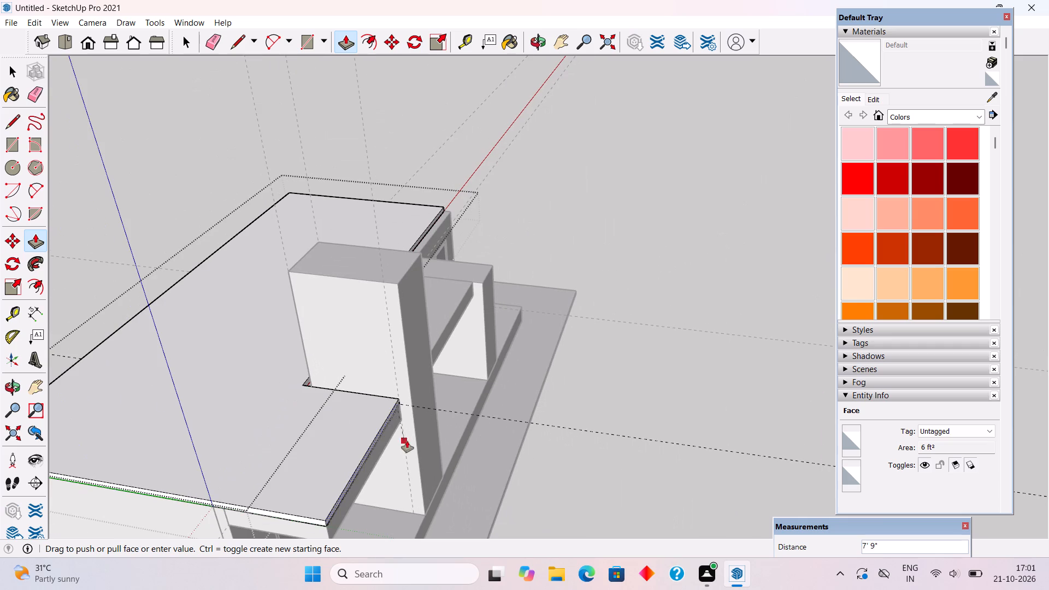
click(329, 530)
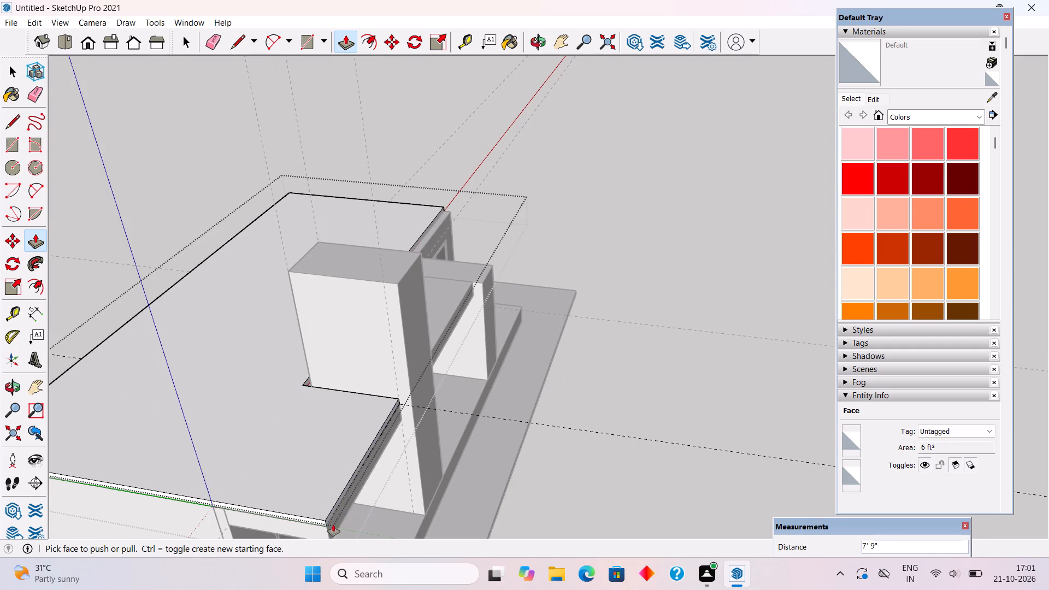
key(space)
click(609, 228)
Examine the extended roof slab and the front facade from the front, above and both sides.
middle_drag(499, 250, 197, 156)
scroll(261, 320, up, 3)
middle_drag(302, 294, 145, 240)
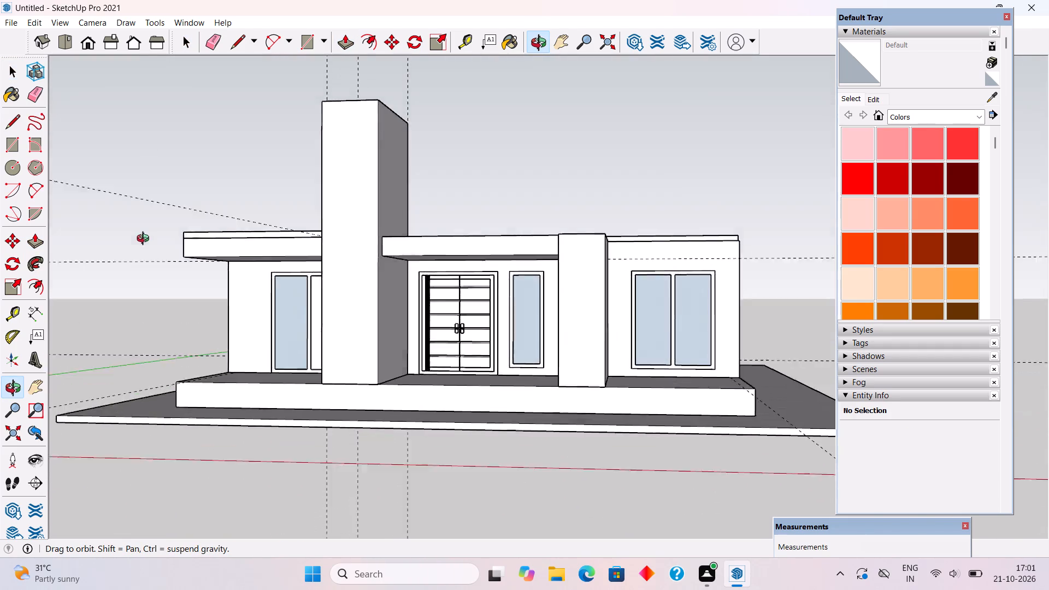
middle_drag(145, 240, 455, 338)
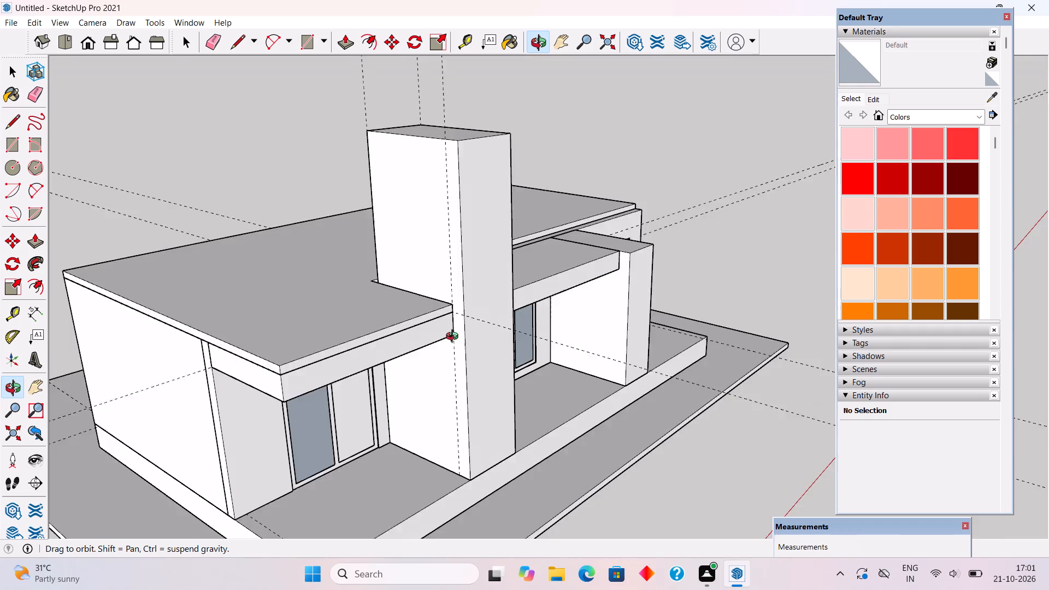
middle_drag(455, 338, 523, 537)
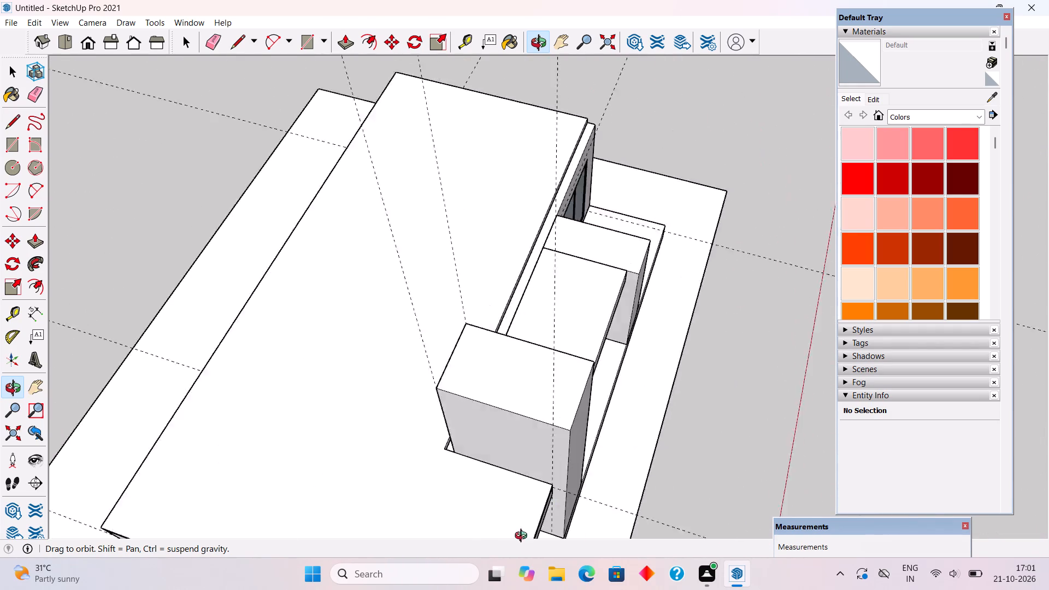
middle_drag(523, 537, 320, 503)
scroll(681, 223, up, 2)
middle_drag(647, 222, 607, 205)
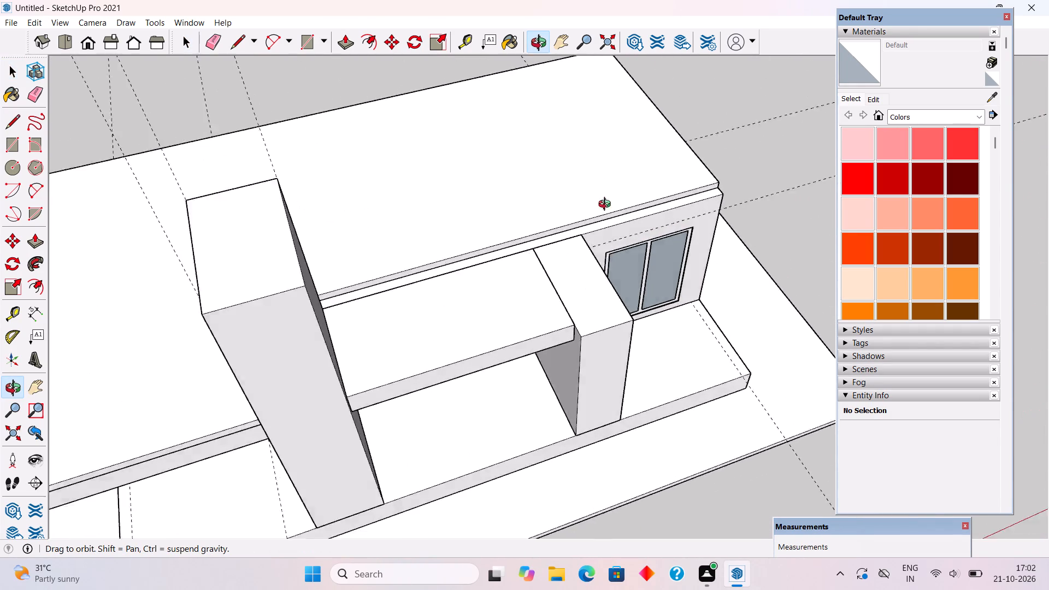
middle_drag(607, 205, 387, 157)
Open the front wall group and draw a 9" line across the wall's top face beside the tall entrance block.
scroll(724, 276, up, 5)
middle_drag(687, 281, 573, 325)
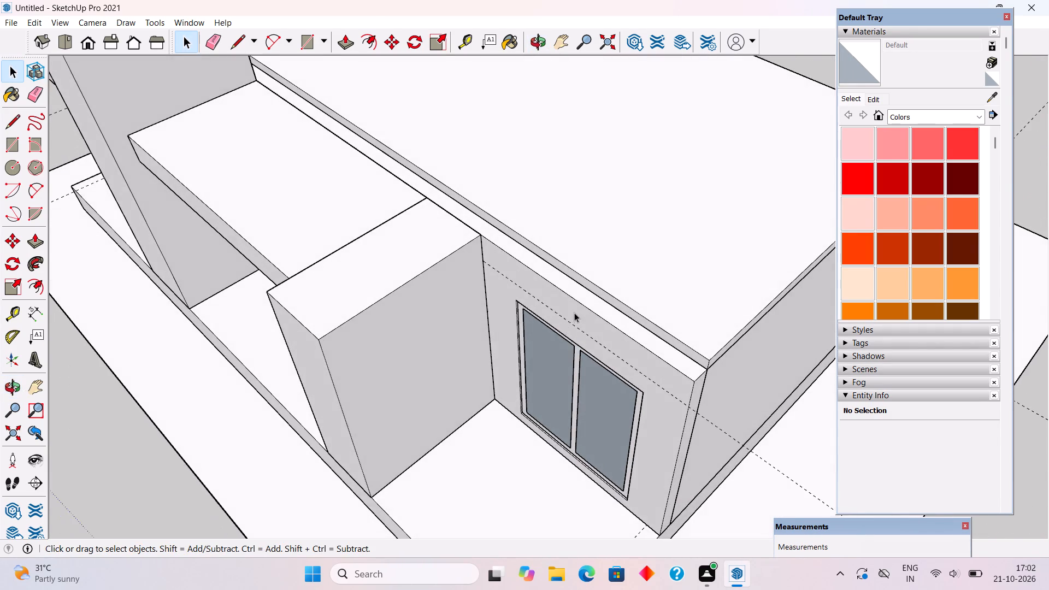
scroll(575, 312, up, 4)
click(593, 296)
scroll(584, 285, down, 5)
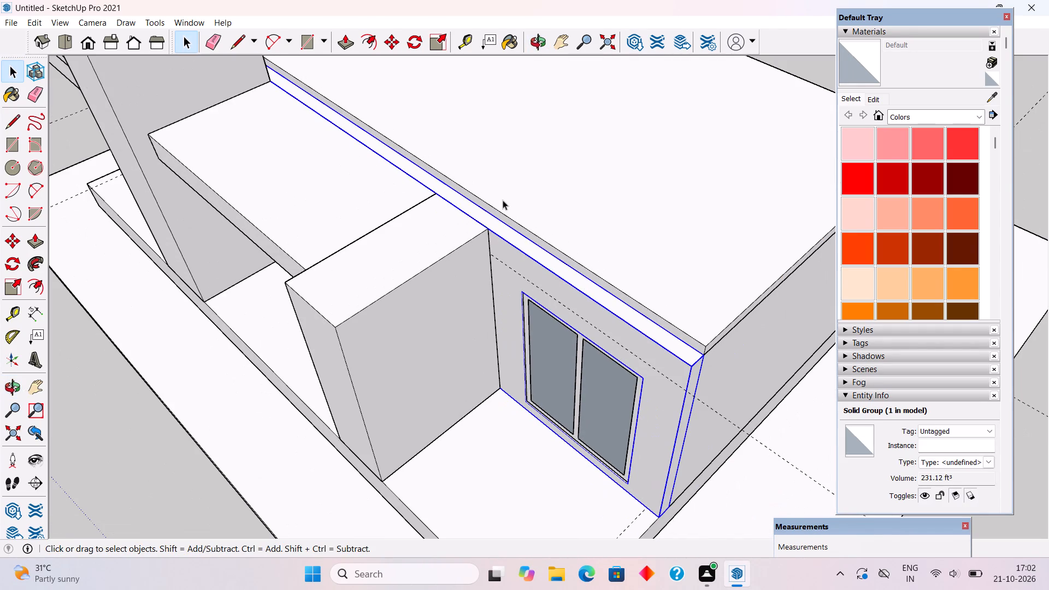
triple_click(365, 132)
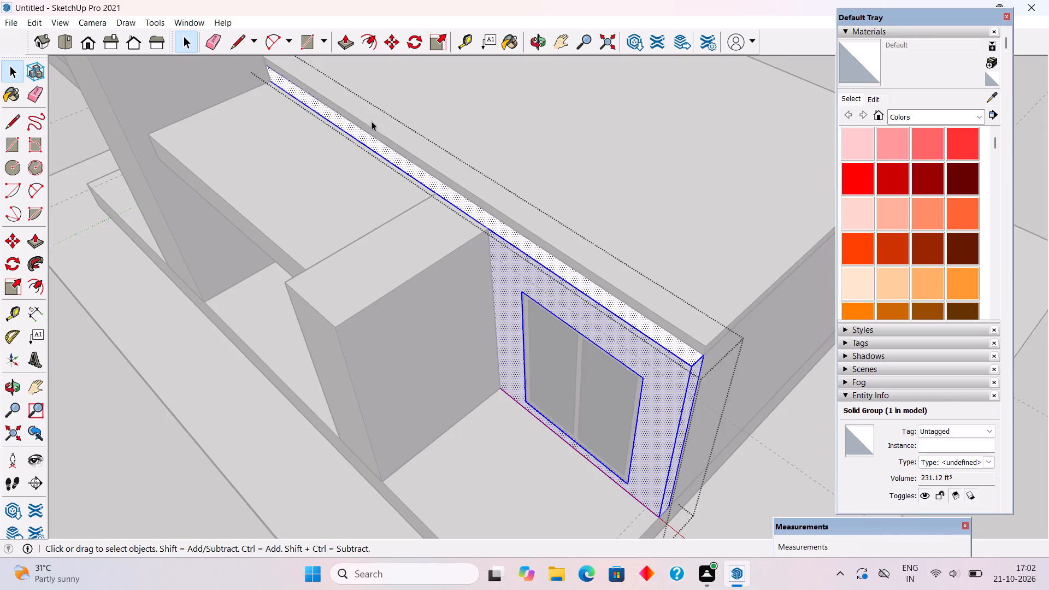
middle_drag(364, 171, 348, 281)
scroll(348, 281, down, 4)
scroll(349, 235, down, 4)
scroll(344, 118, up, 10)
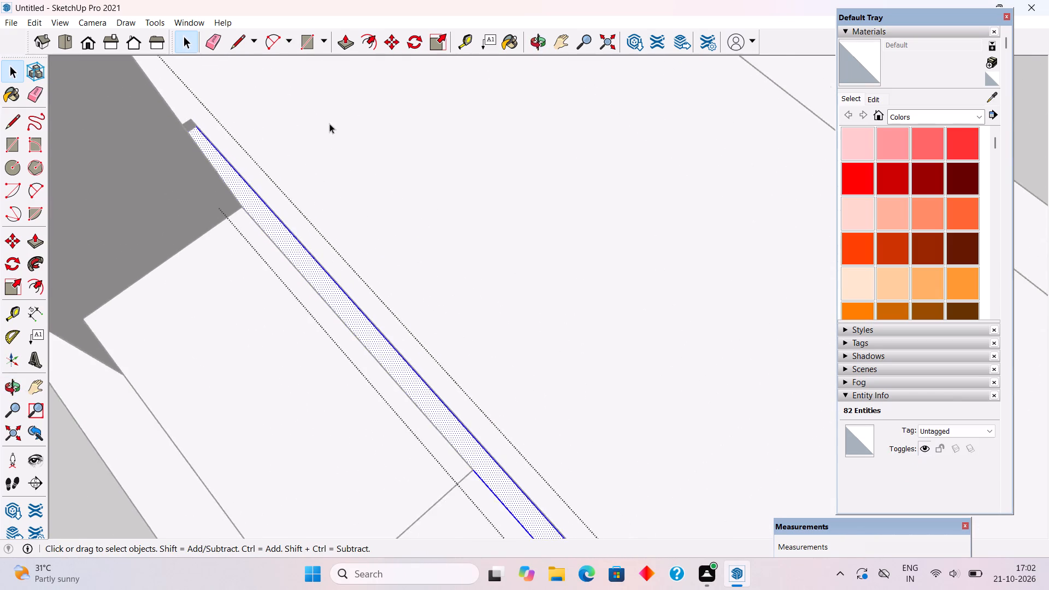
scroll(302, 133, up, 2)
scroll(199, 152, up, 4)
scroll(131, 137, up, 6)
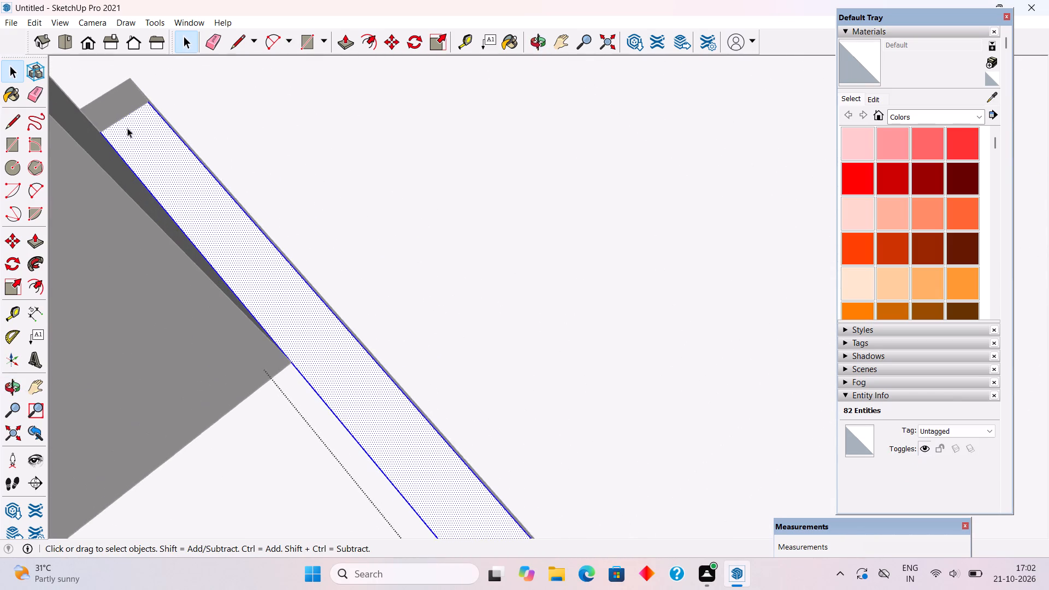
scroll(127, 128, up, 3)
key(l)
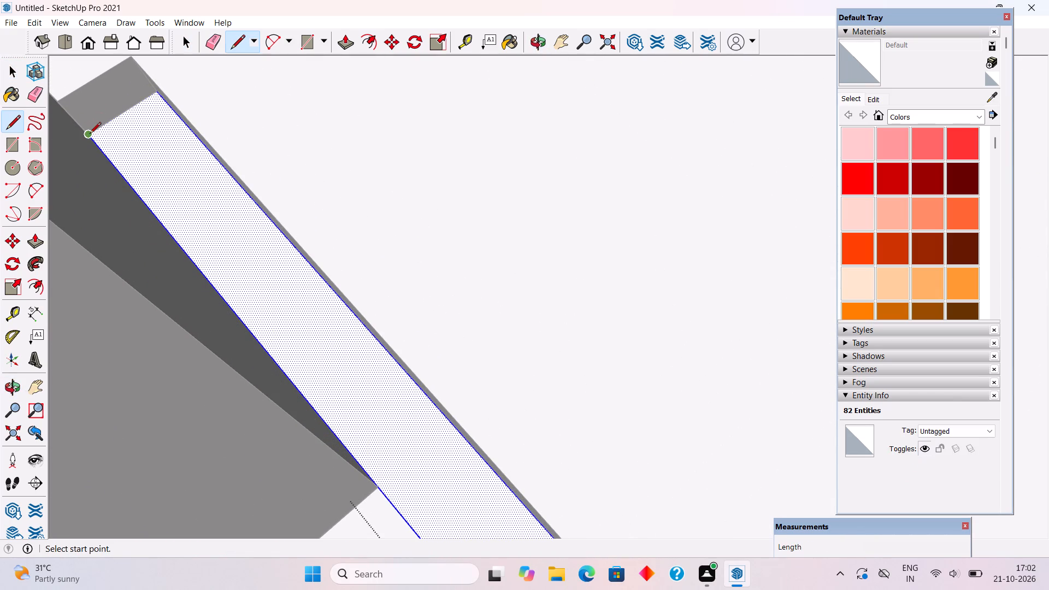
click(90, 134)
click(157, 97)
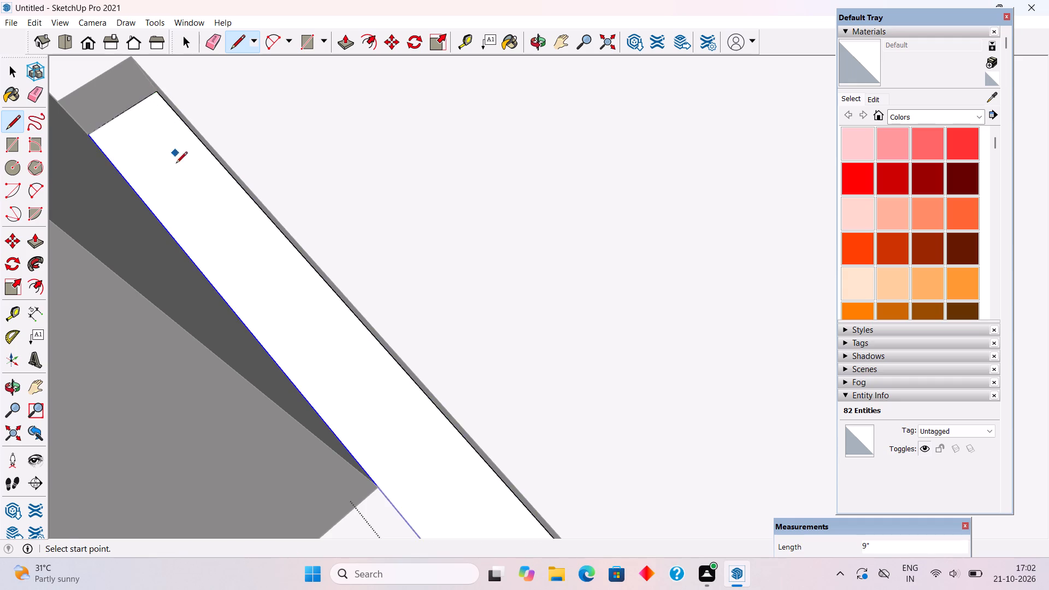
Push/Pull the divided-off top face of the front wall, running to the double-window end, up 6" and close the group.
scroll(176, 181, down, 3)
scroll(184, 226, down, 3)
key(p)
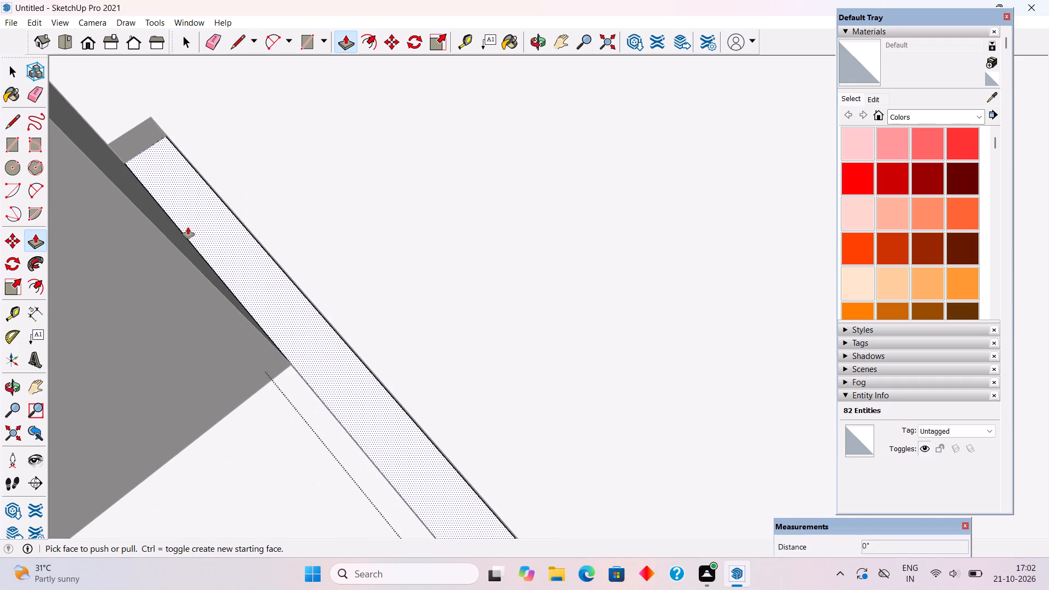
click(188, 227)
click(254, 205)
scroll(325, 163, down, 4)
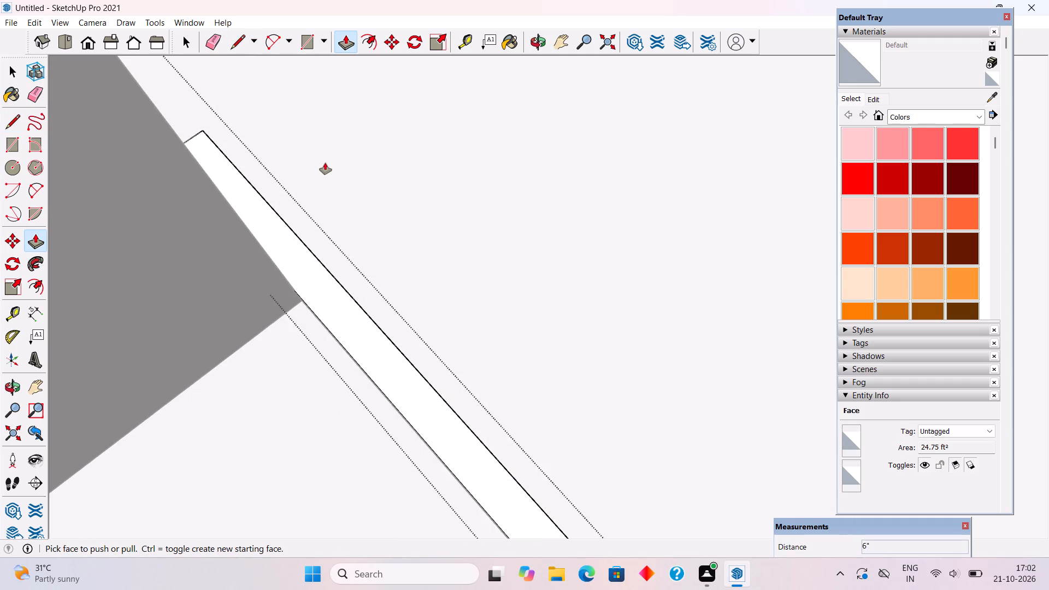
scroll(325, 163, down, 20)
scroll(325, 163, down, 1)
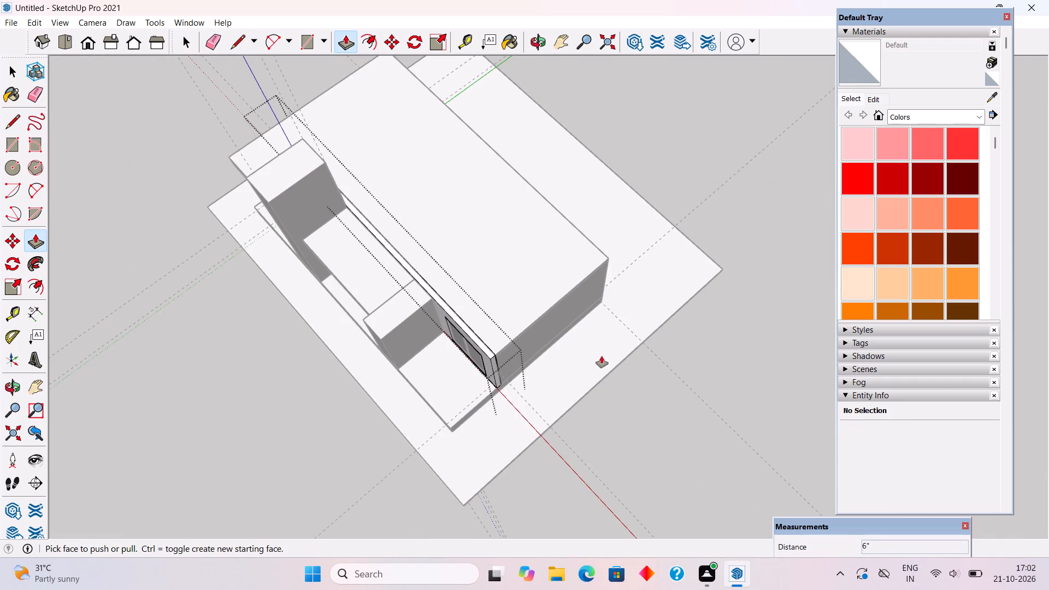
key(space)
click(629, 408)
Examine the joint between the raised front wall and the roof slab above the double window.
middle_drag(458, 388, 687, 216)
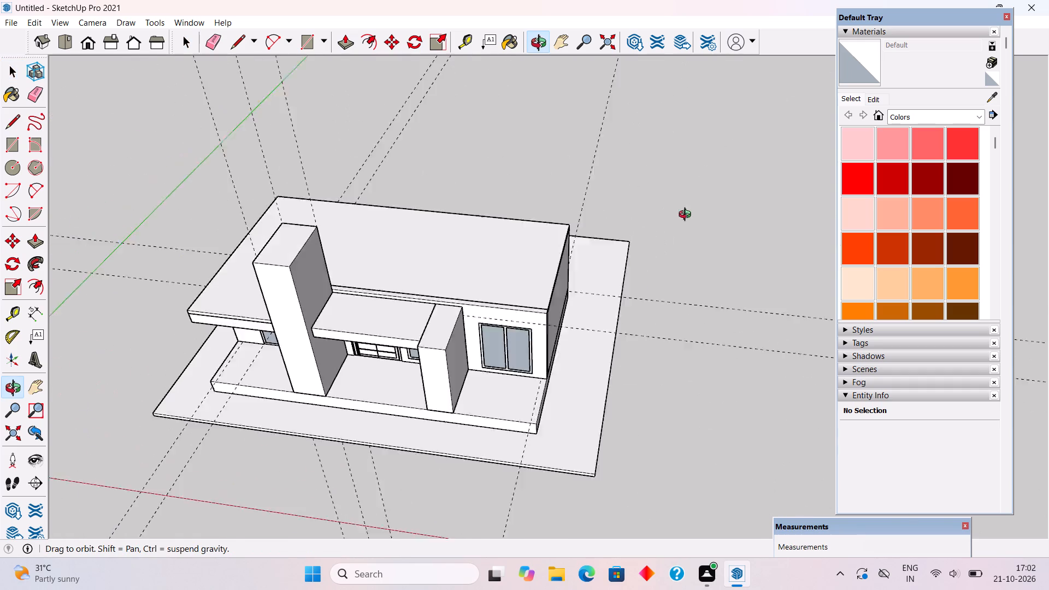
middle_drag(687, 216, 696, 205)
scroll(554, 270, up, 9)
middle_drag(531, 300, 494, 331)
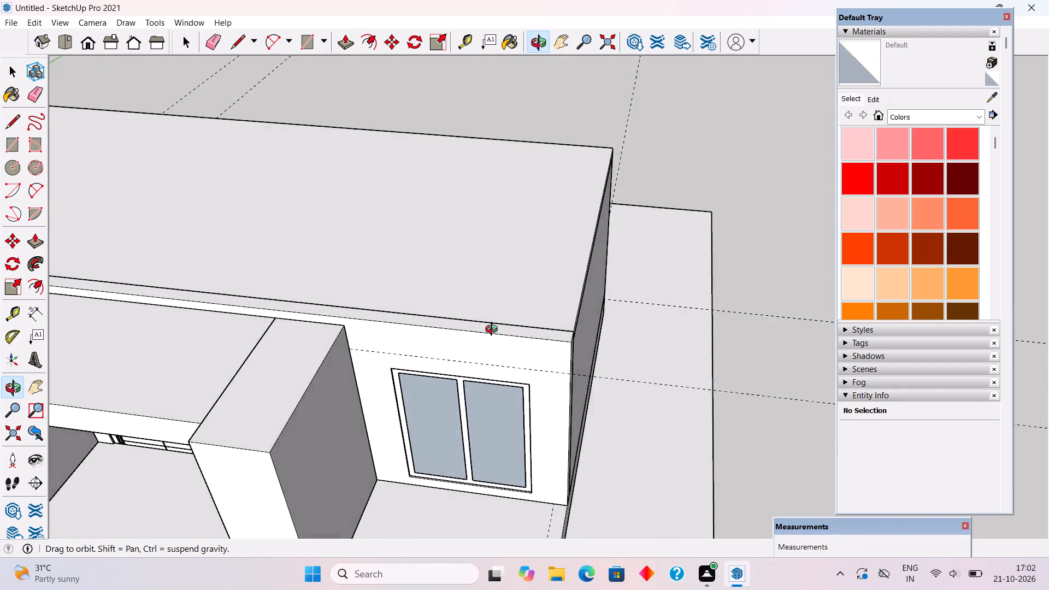
middle_drag(494, 331, 486, 331)
scroll(485, 331, up, 3)
middle_drag(506, 325, 535, 271)
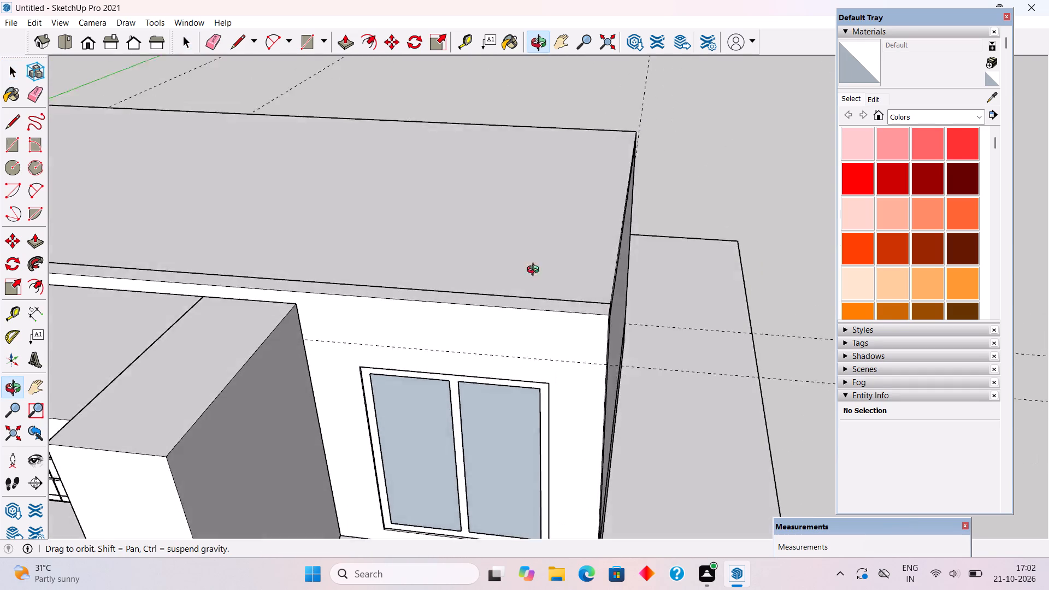
middle_drag(535, 271, 565, 238)
middle_drag(473, 308, 564, 284)
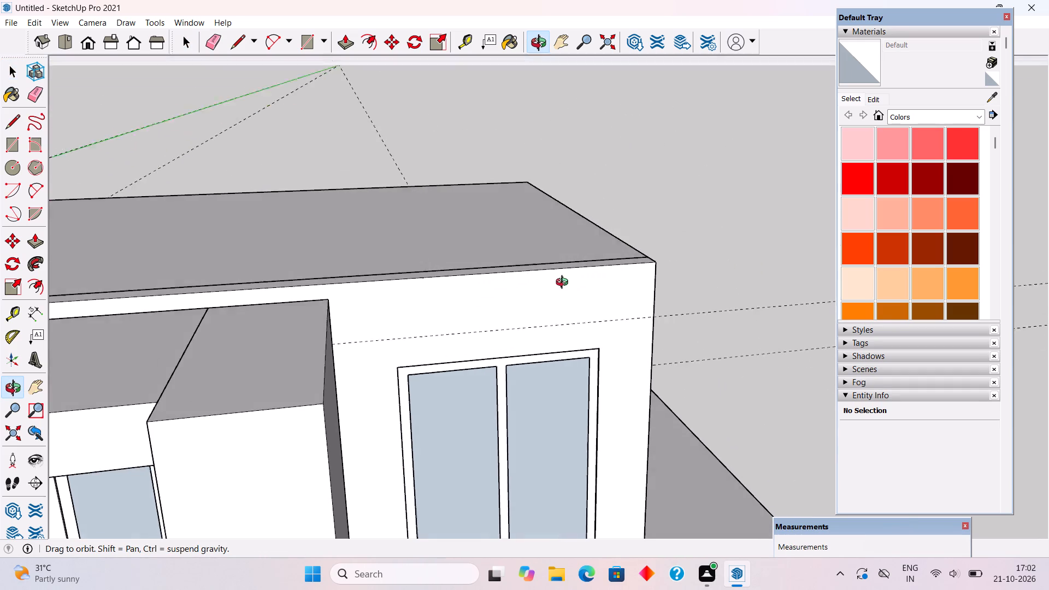
Place a guide line along the rear top edge of the lower entrance block, where it meets the front wall.
middle_drag(564, 284, 565, 291)
key(t)
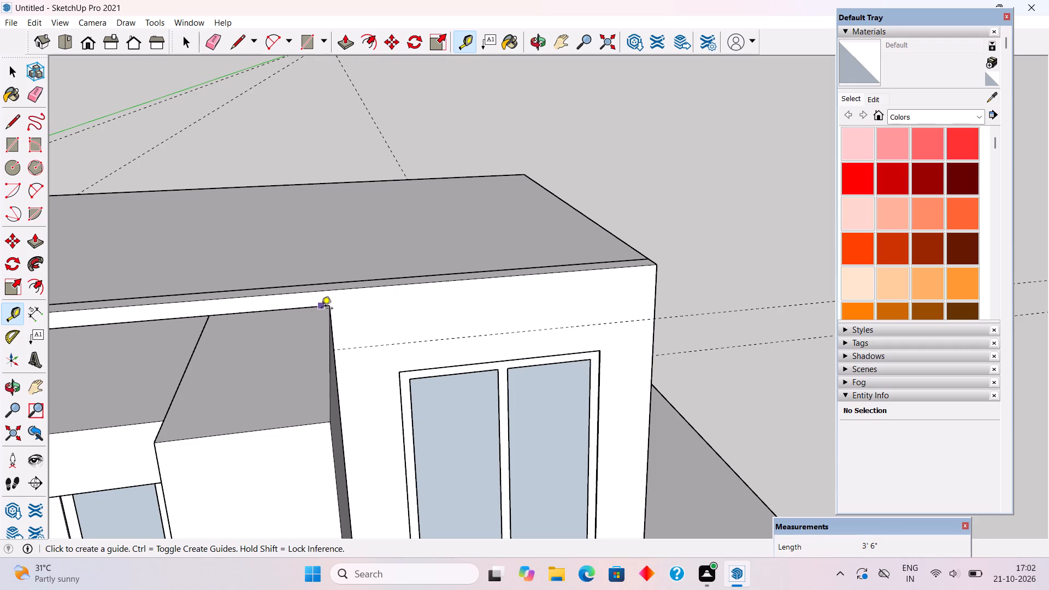
double_click(320, 308)
middle_drag(549, 302, 475, 169)
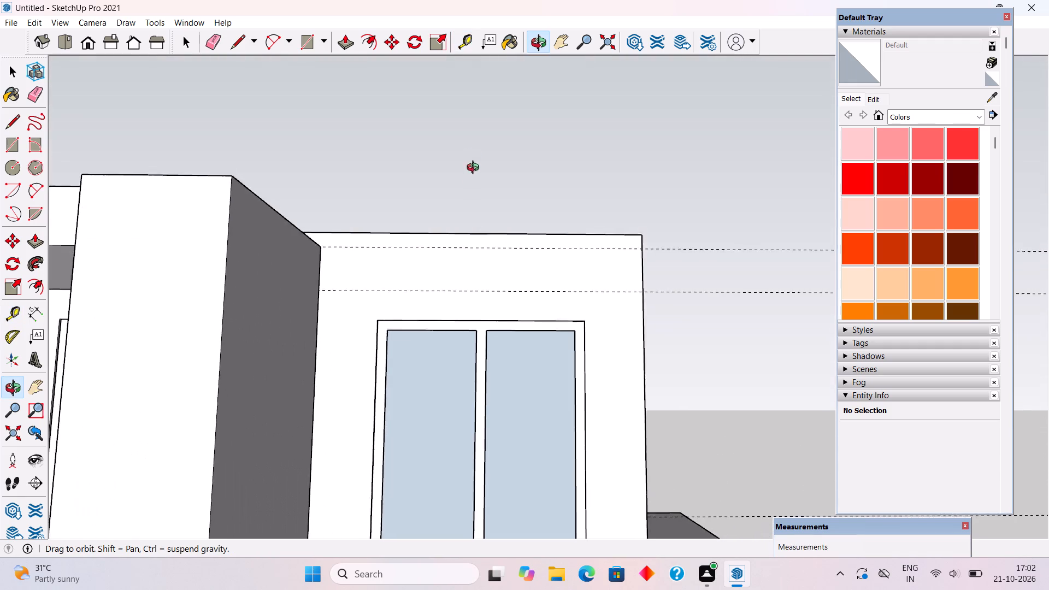
middle_drag(475, 169, 473, 194)
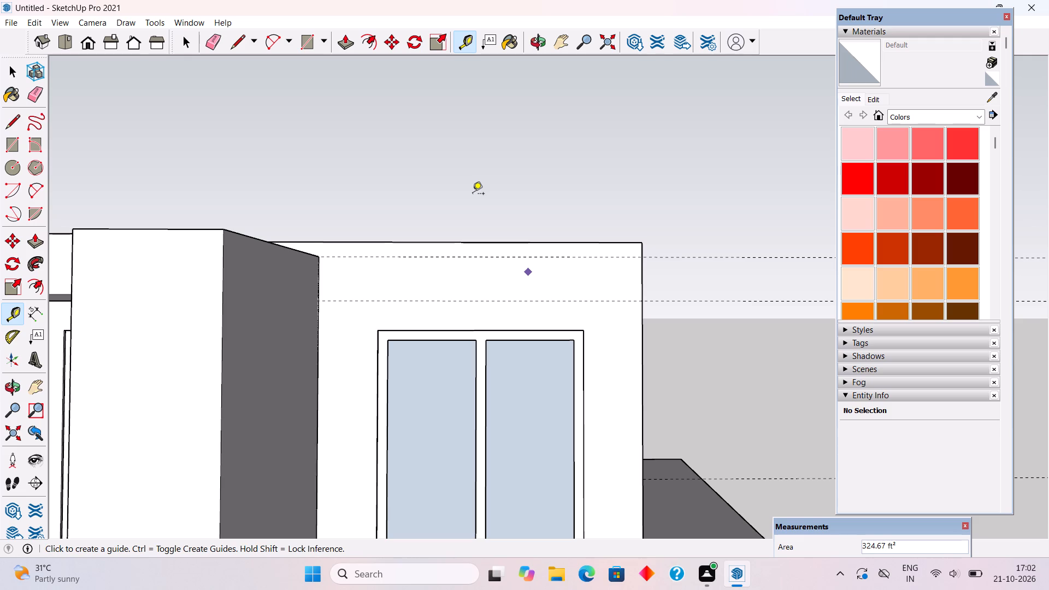
Open the front wall group, Push/Pull the top face above the double window up 10', and close the group.
middle_drag(488, 272, 338, 380)
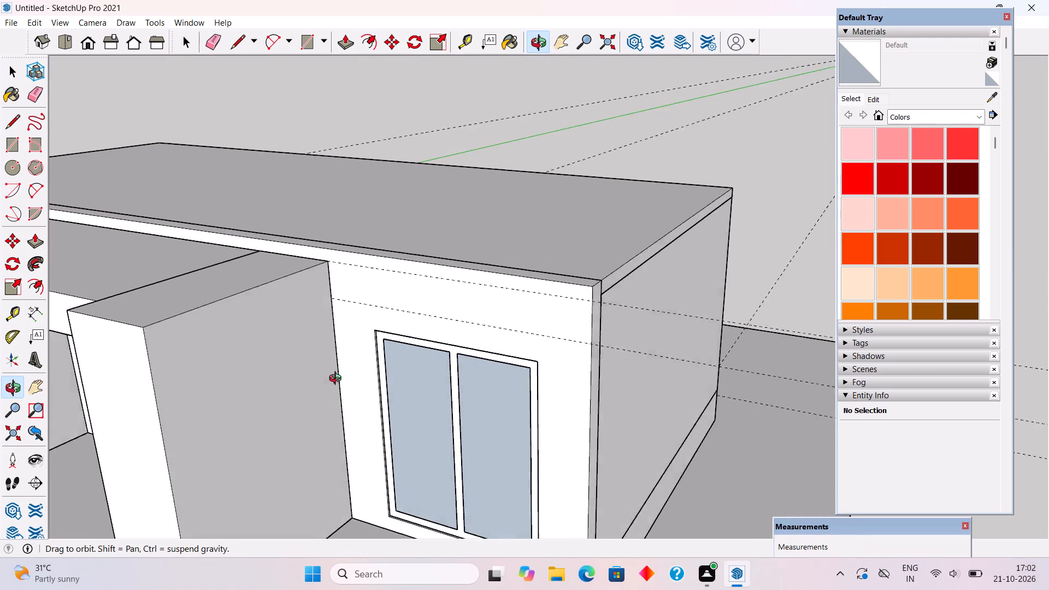
middle_drag(338, 380, 312, 398)
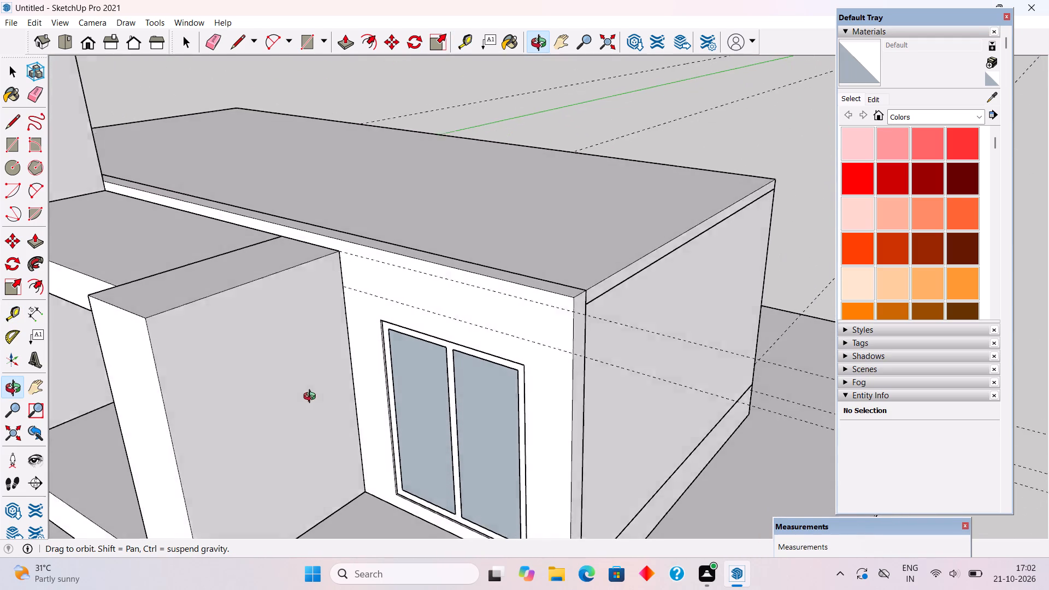
middle_drag(312, 398, 313, 397)
key(space)
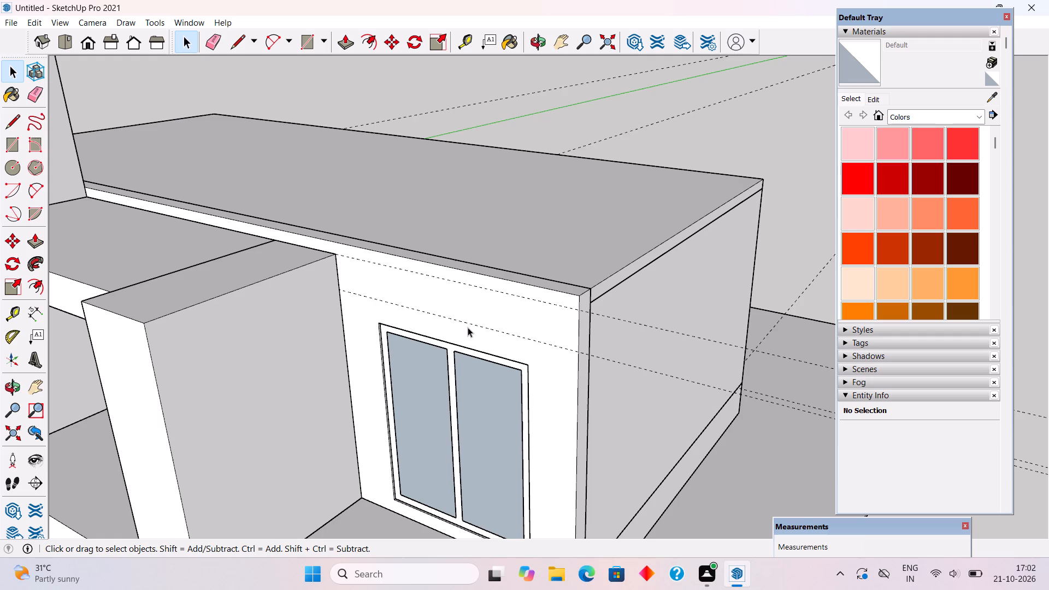
middle_drag(465, 318, 459, 341)
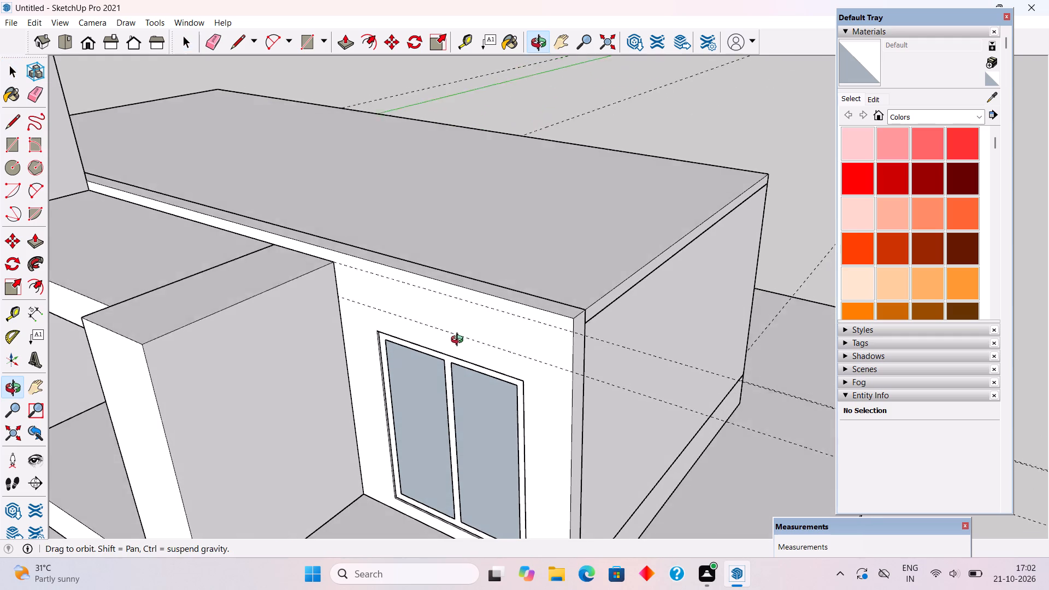
middle_drag(459, 341, 458, 355)
scroll(463, 297, up, 3)
scroll(465, 296, down, 4)
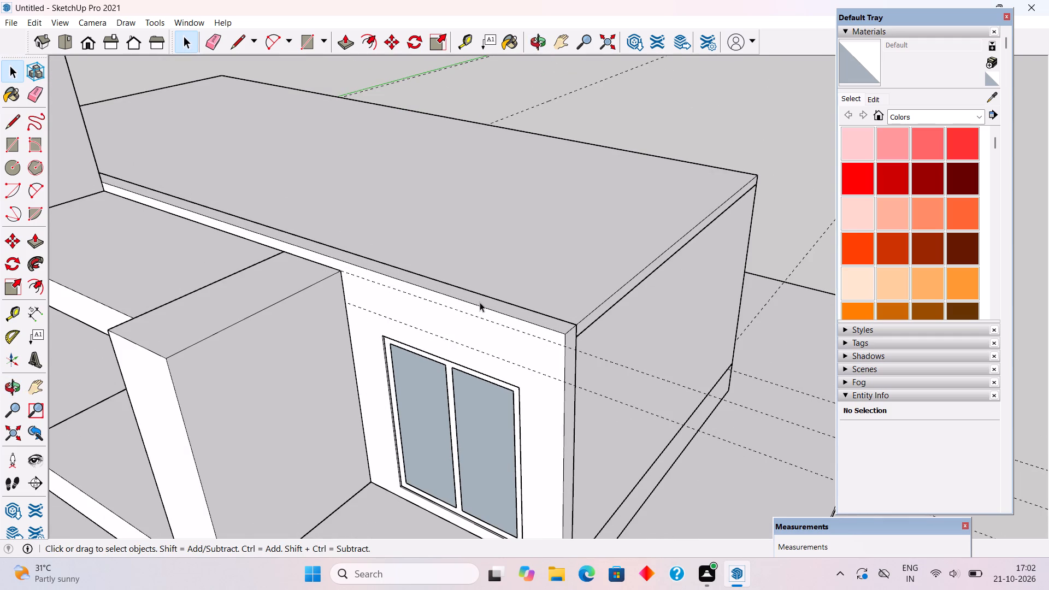
click(480, 302)
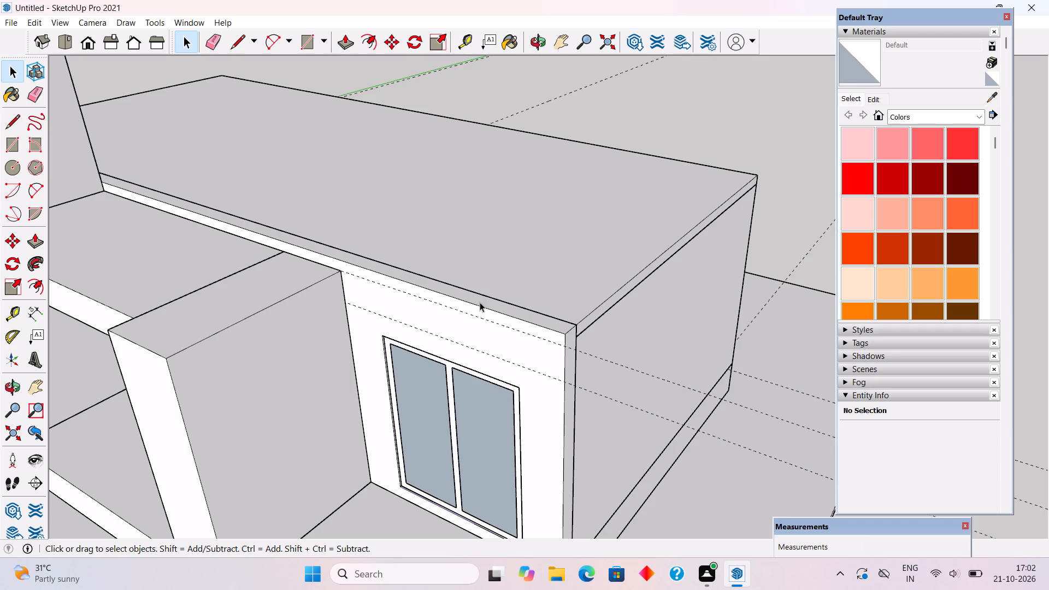
double_click(480, 302)
key(p)
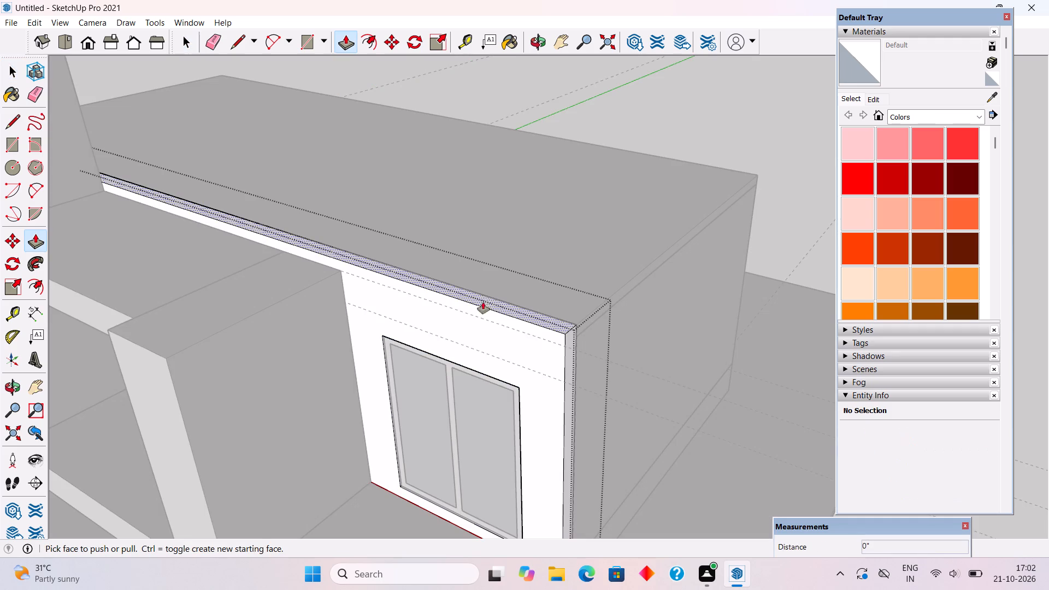
click(499, 303)
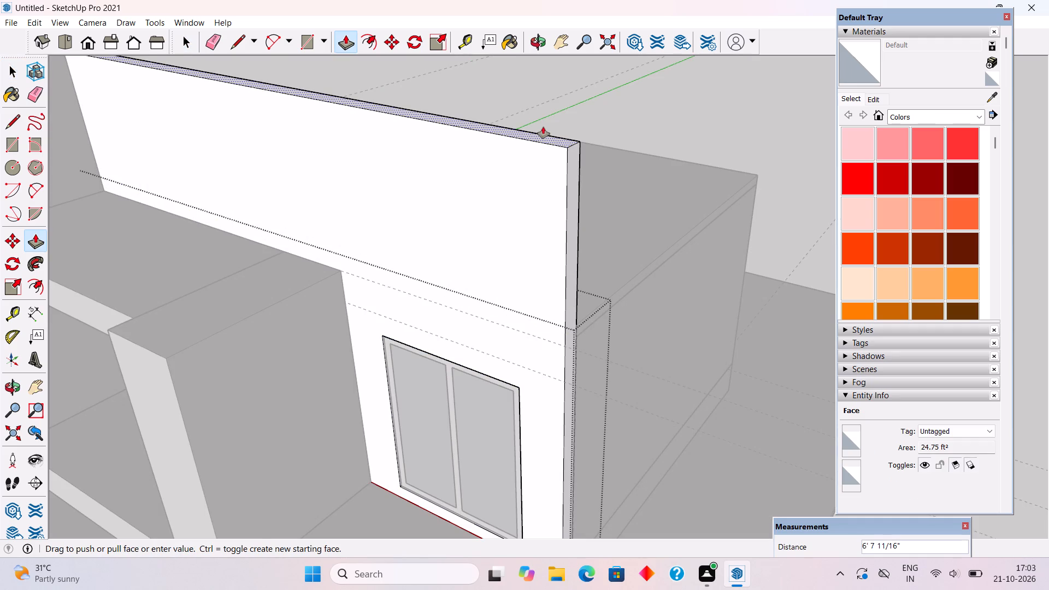
text(10')
key(Return)
key(space)
scroll(561, 299, down, 4)
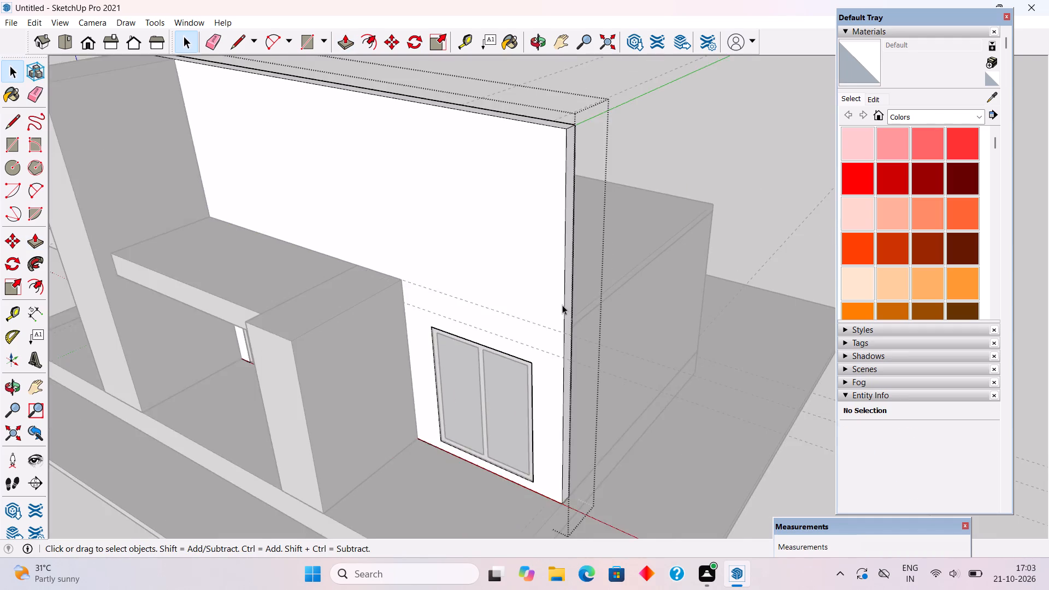
scroll(562, 305, down, 3)
click(792, 183)
Place vertical guide lines along both outer side edges of the double window.
middle_drag(191, 458, 415, 408)
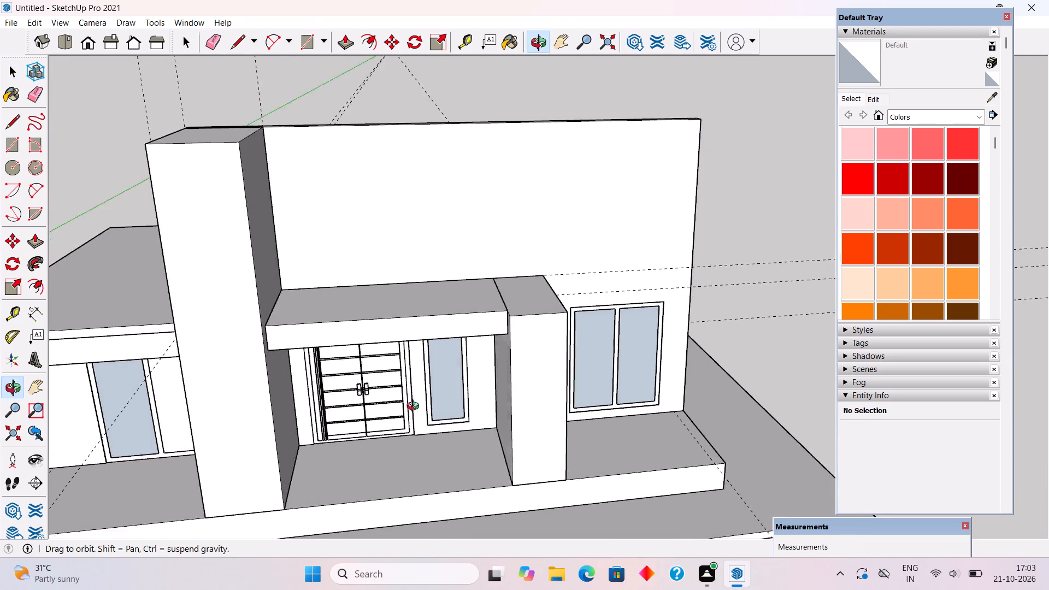
middle_drag(415, 408, 367, 406)
scroll(665, 336, up, 2)
scroll(665, 336, down, 1)
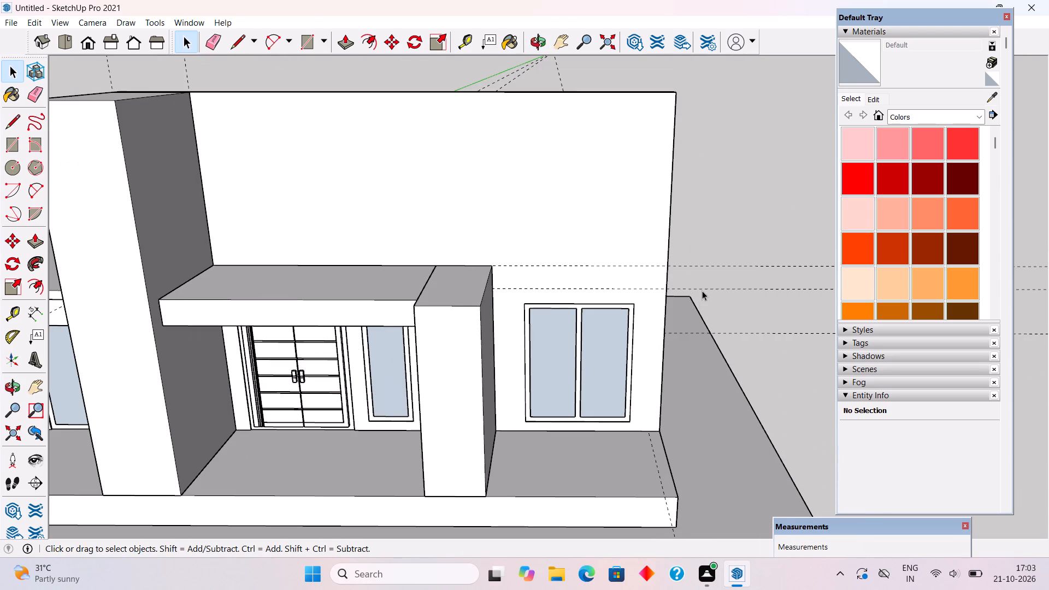
key(t)
scroll(663, 327, up, 1)
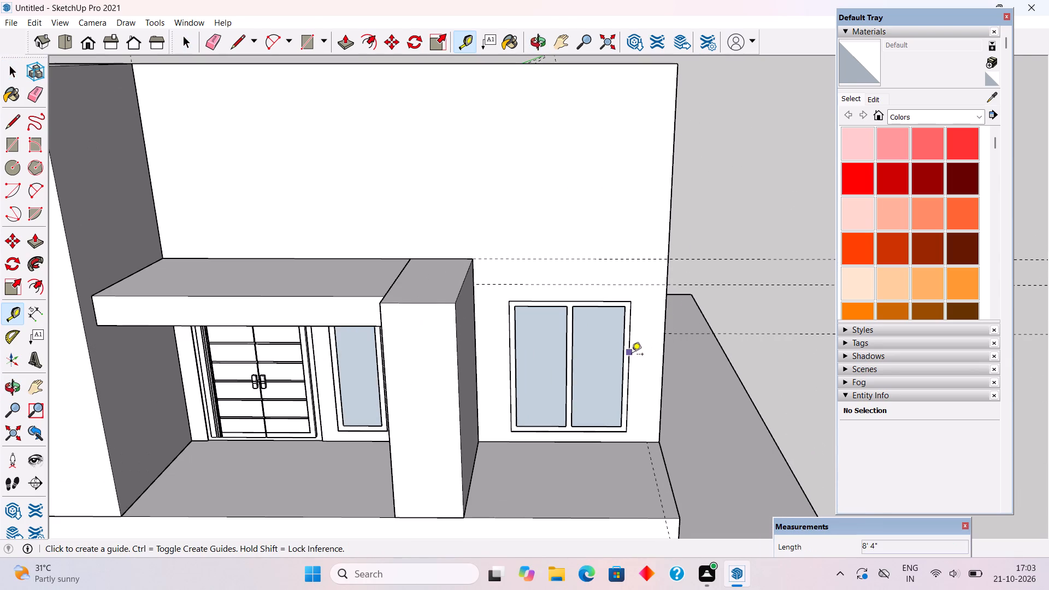
double_click(632, 355)
double_click(507, 382)
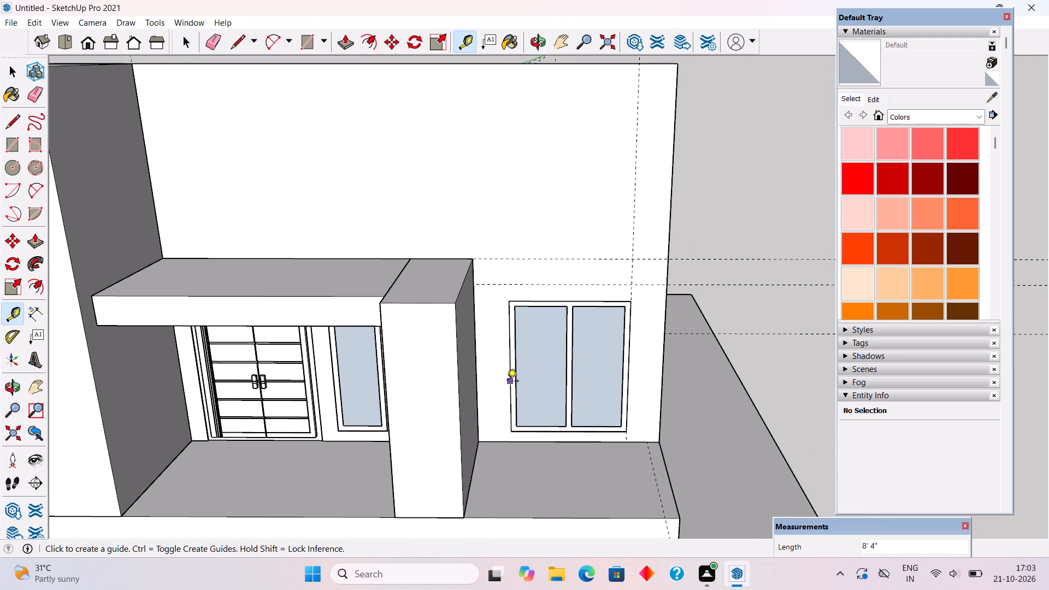
scroll(464, 410, down, 2)
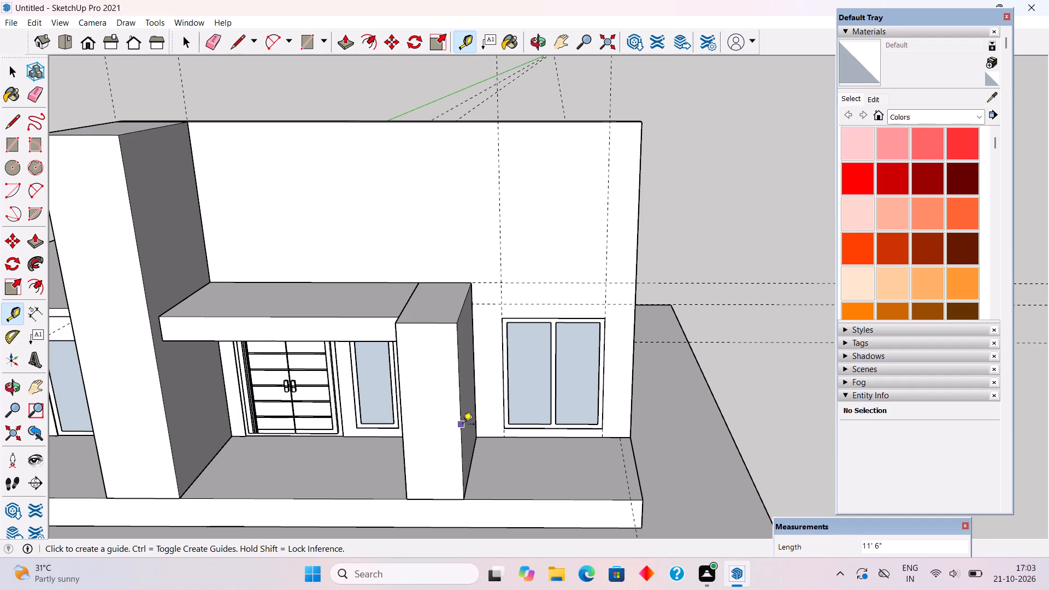
Add a horizontal guide 1' below the top edge of the raised front wall.
click(567, 282)
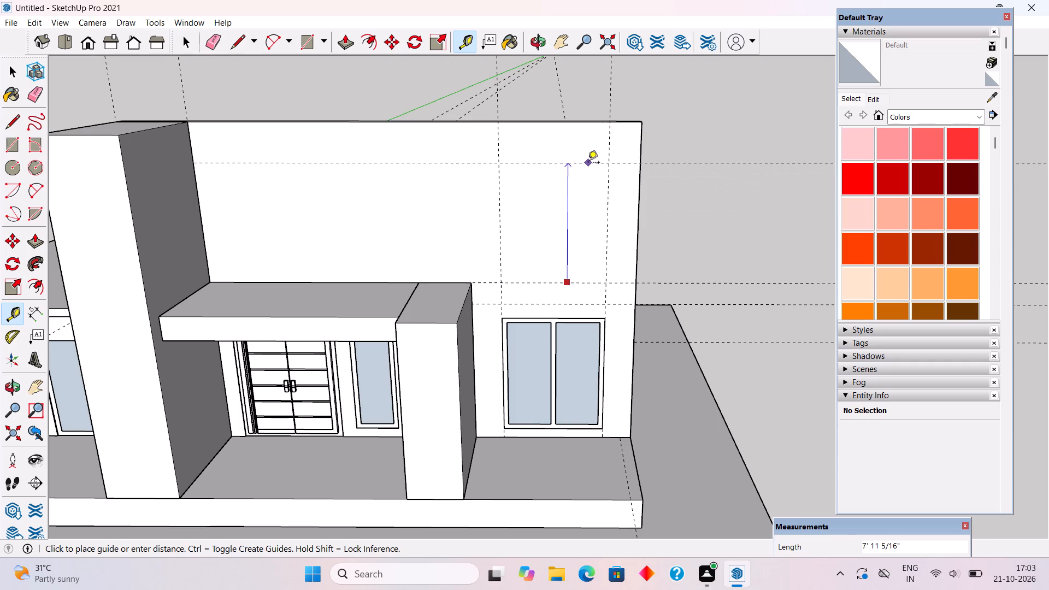
key(t)
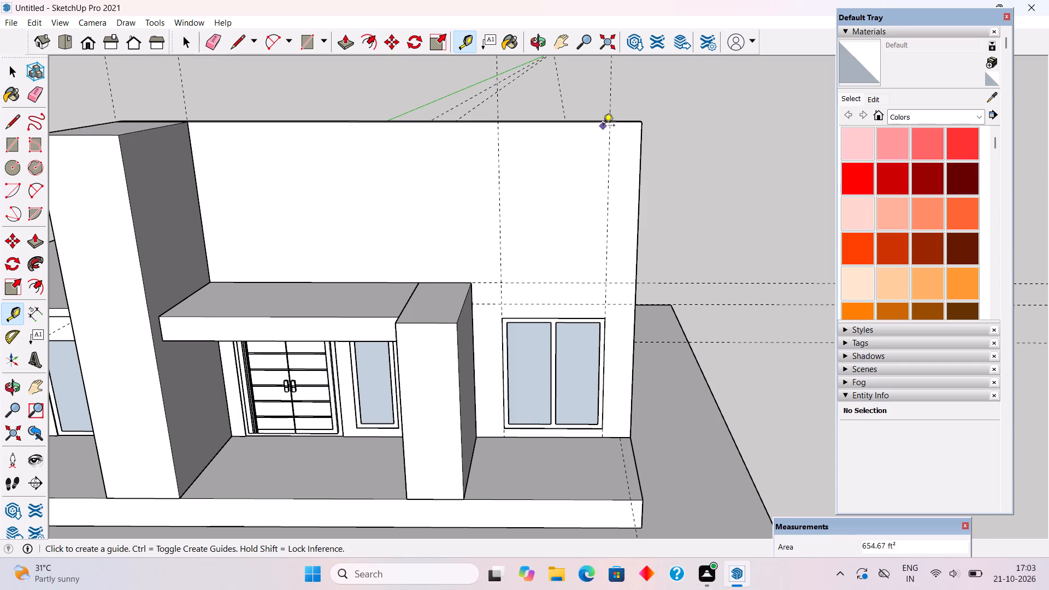
click(604, 123)
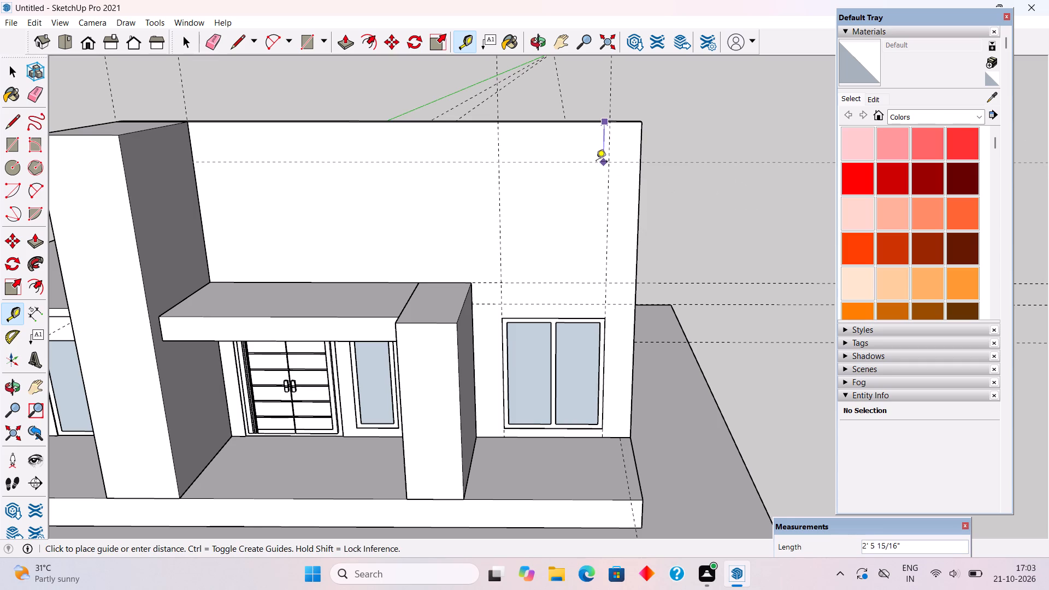
text(1')
key(Return)
key(space)
Open the front wall group for editing.
click(596, 163)
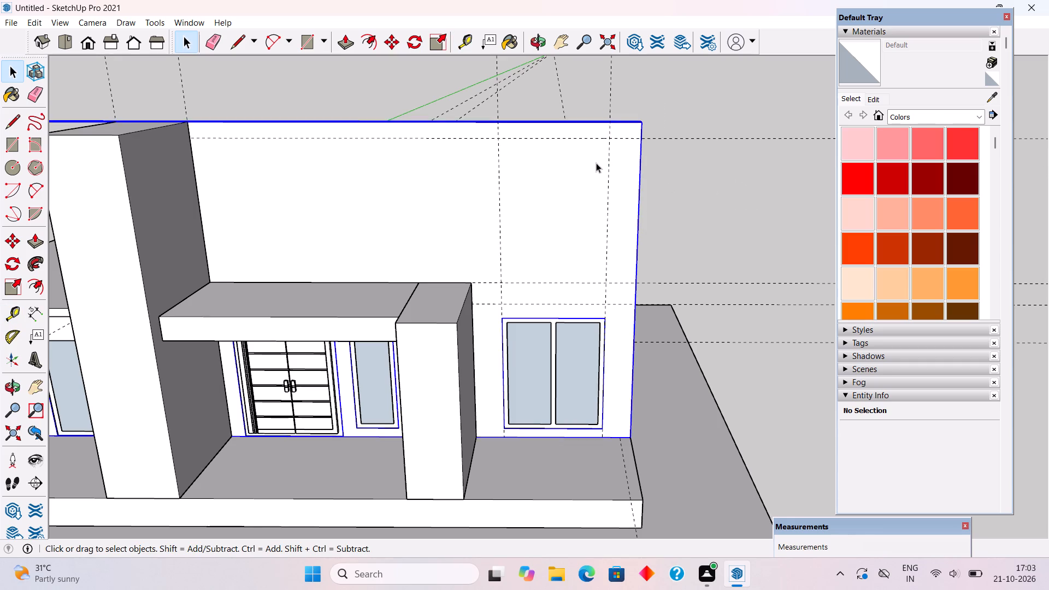
double_click(596, 163)
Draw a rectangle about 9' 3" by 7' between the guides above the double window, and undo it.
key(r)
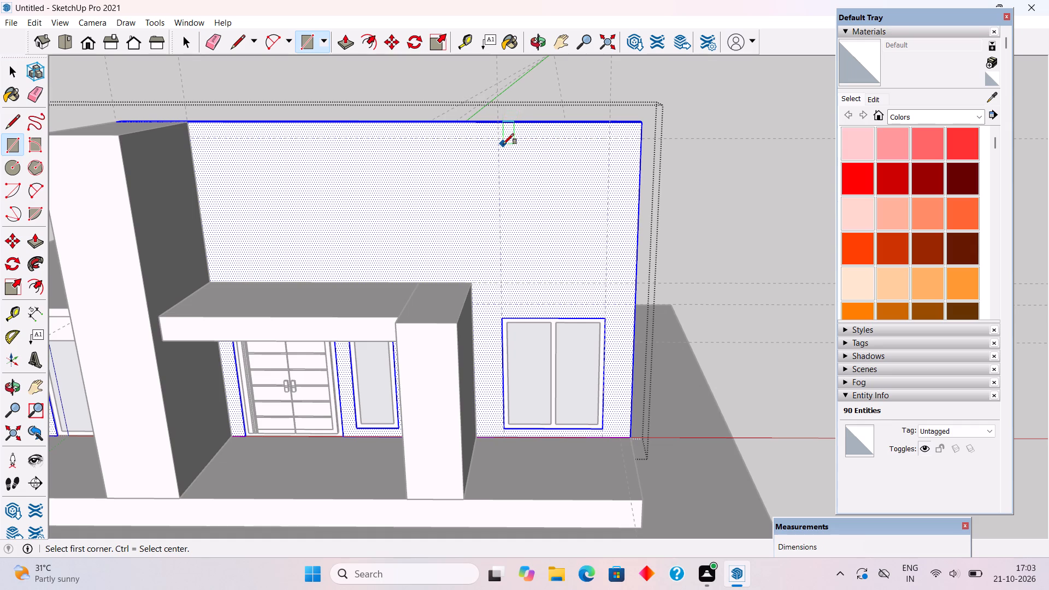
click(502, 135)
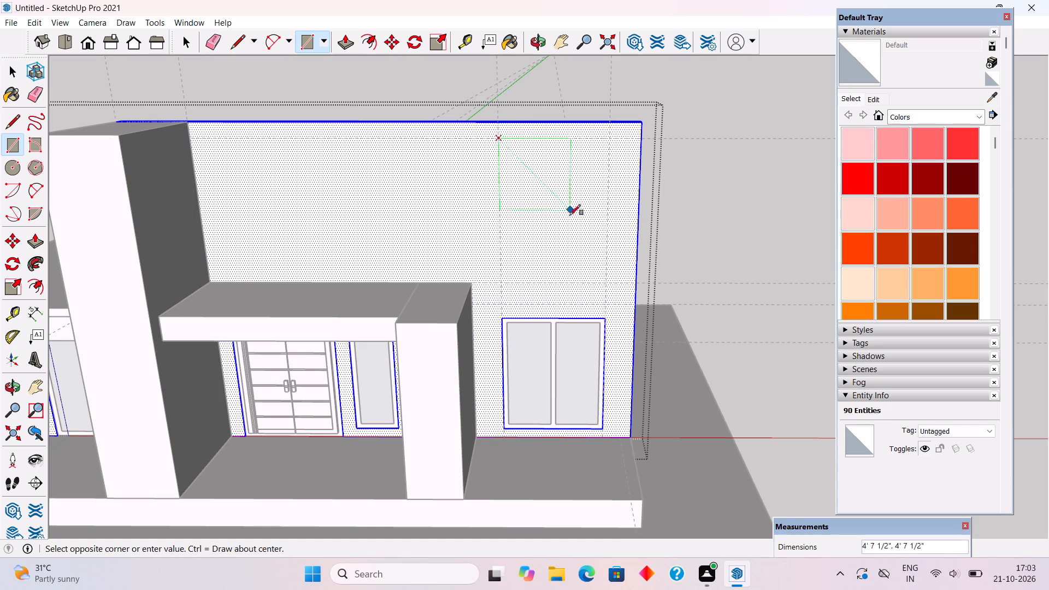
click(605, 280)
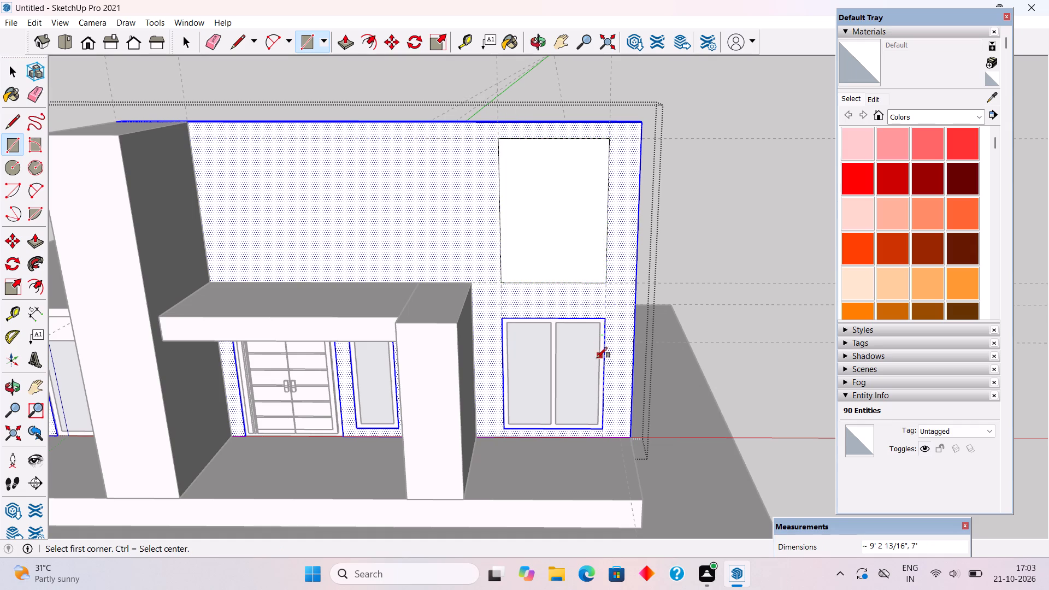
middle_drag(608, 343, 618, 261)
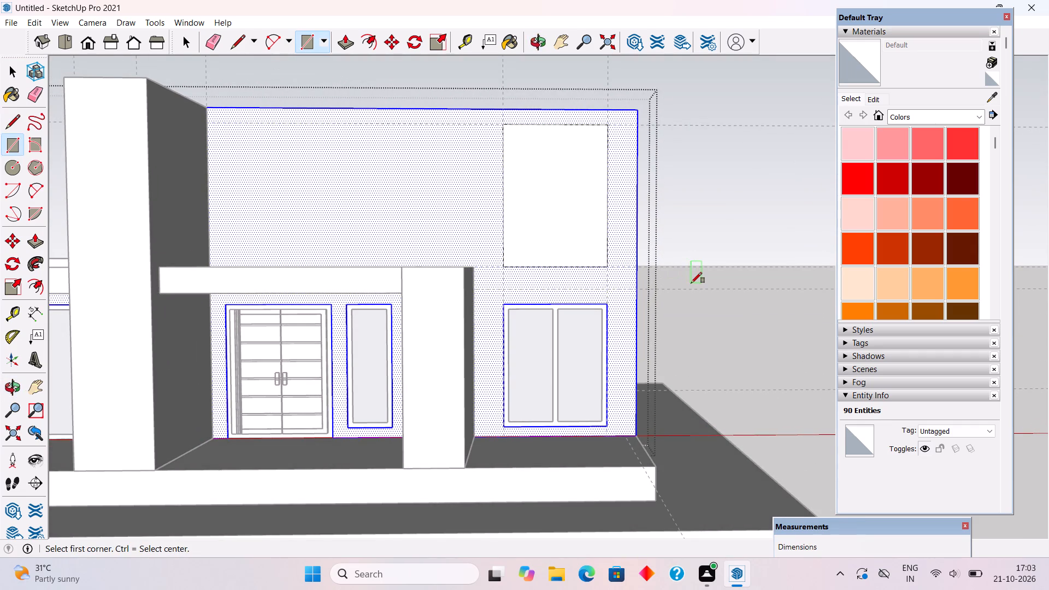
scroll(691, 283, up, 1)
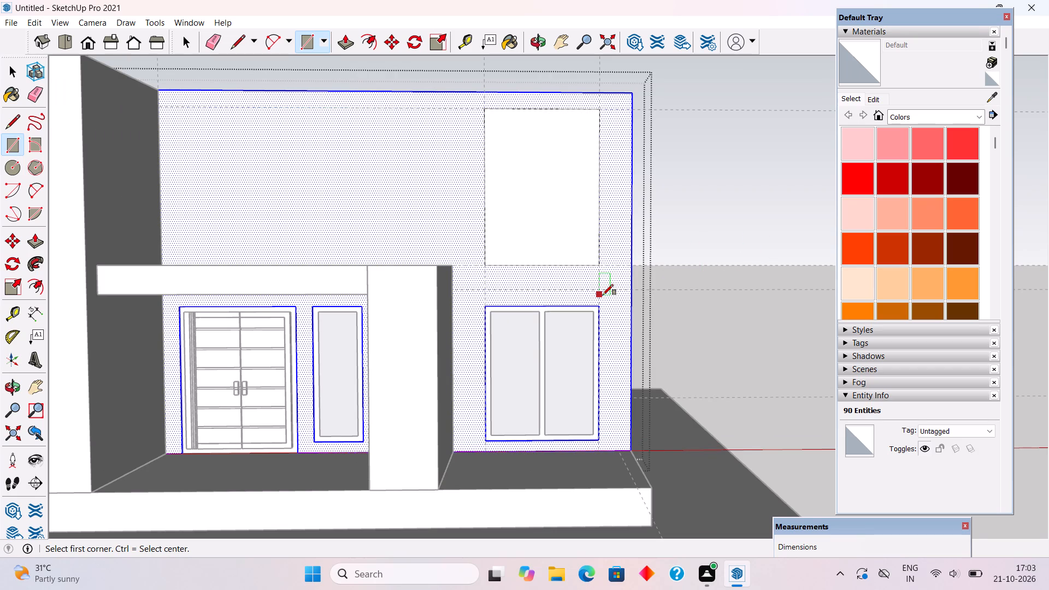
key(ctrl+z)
Add a horizontal guide on the front wall 6" above the rear top edge of the lower entrance block.
key(space)
middle_drag(459, 261, 435, 362)
scroll(432, 293, up, 4)
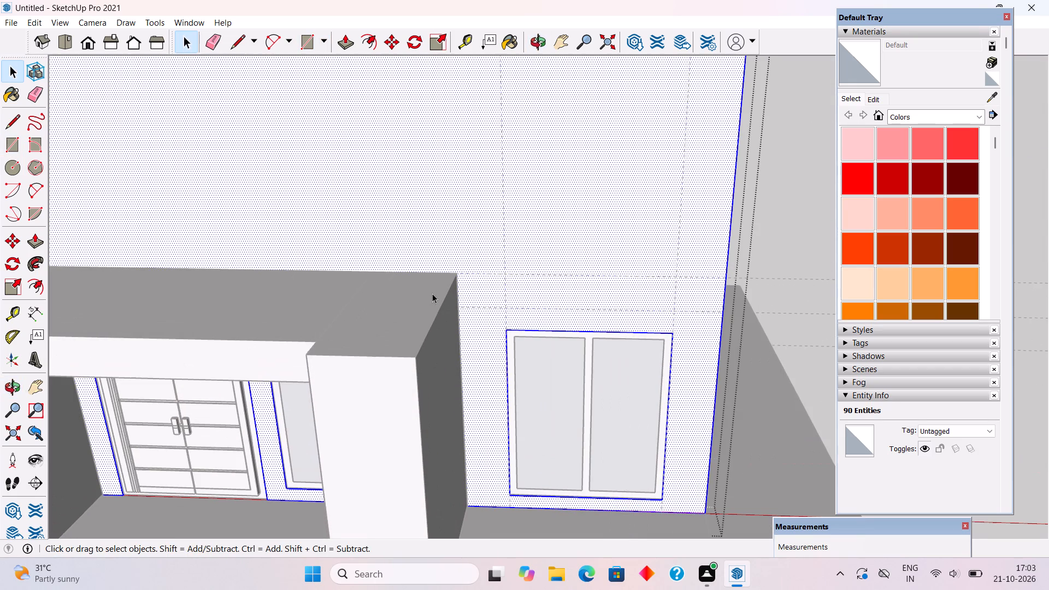
key(t)
click(433, 273)
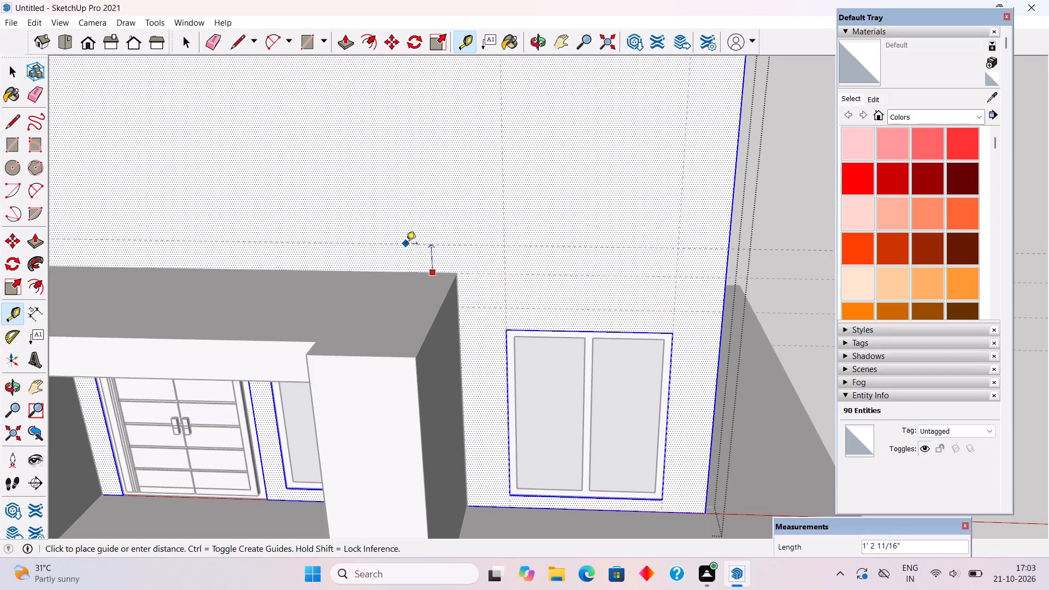
text(6")
key(Return)
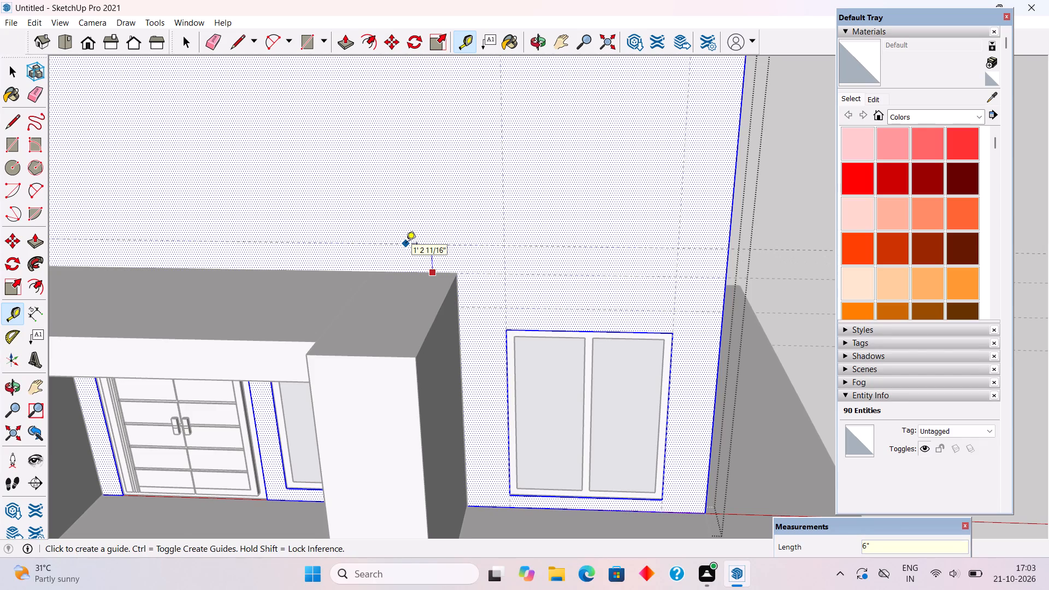
key(space)
Draw a rectangle about 8' 9" by 7' on the front wall above the double window, snapped to the guide intersections.
scroll(406, 244, down, 3)
middle_drag(417, 300, 388, 221)
scroll(420, 237, up, 1)
scroll(422, 238, down, 1)
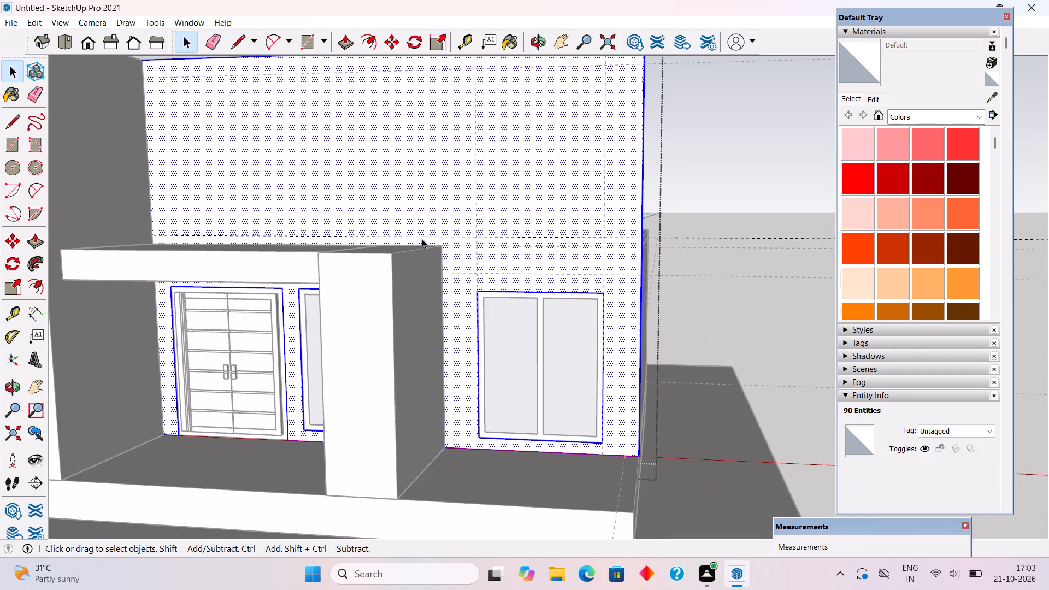
middle_drag(632, 334, 390, 335)
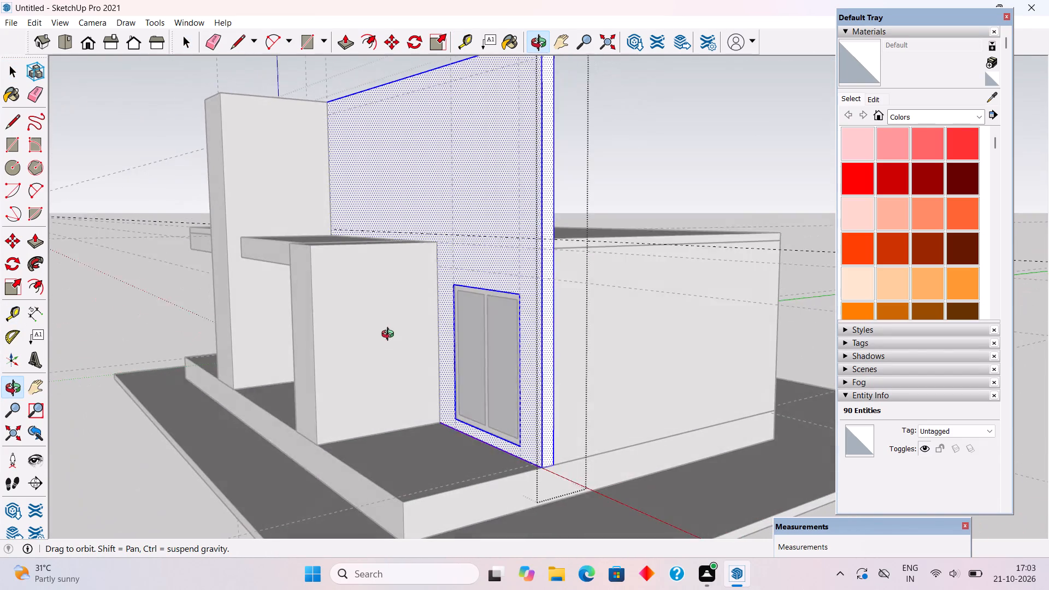
middle_drag(390, 335, 600, 463)
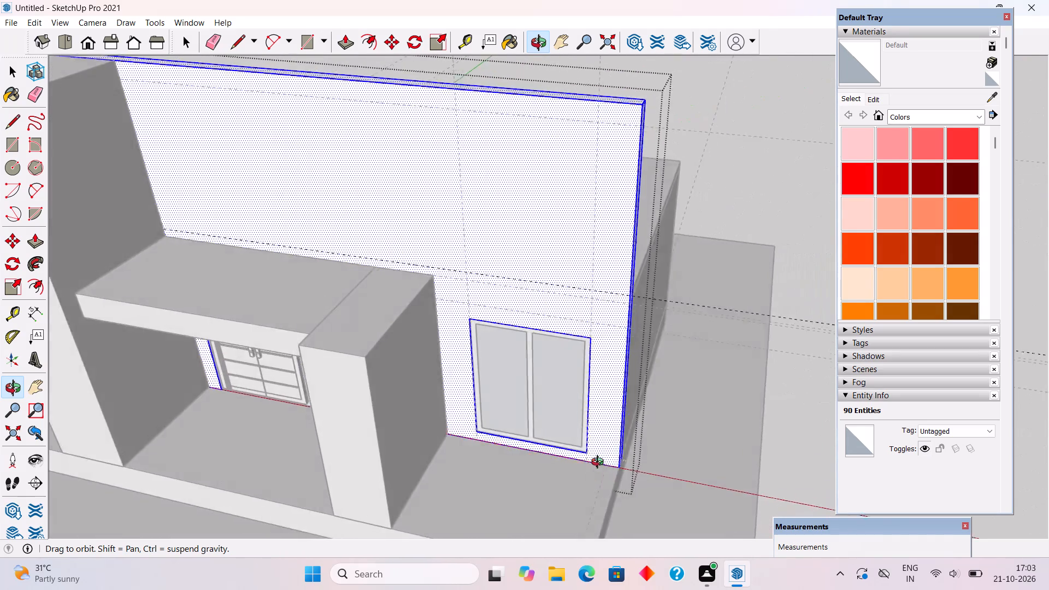
middle_drag(600, 463, 717, 421)
key(r)
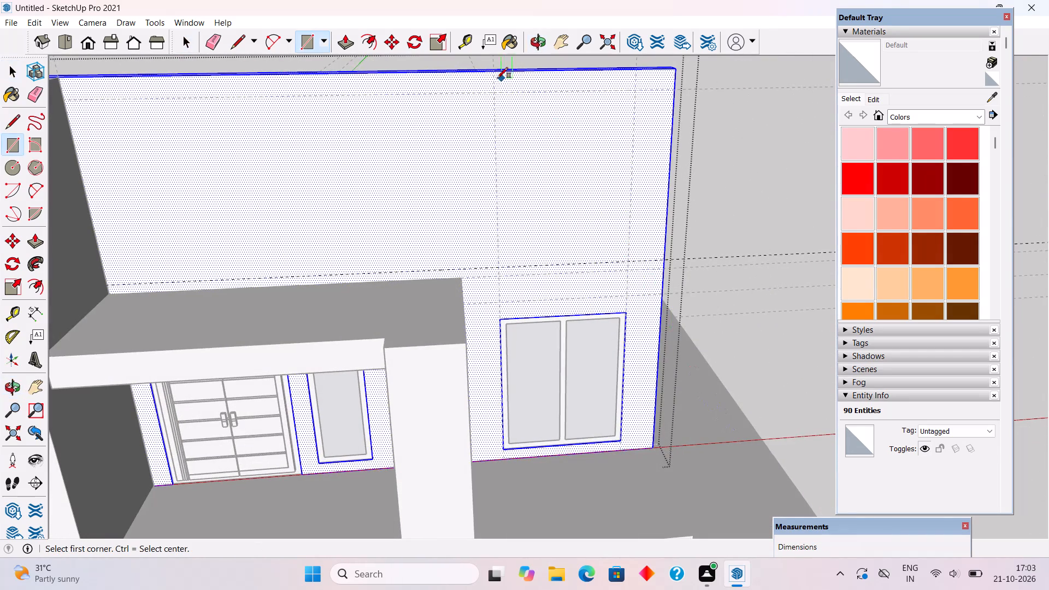
click(498, 91)
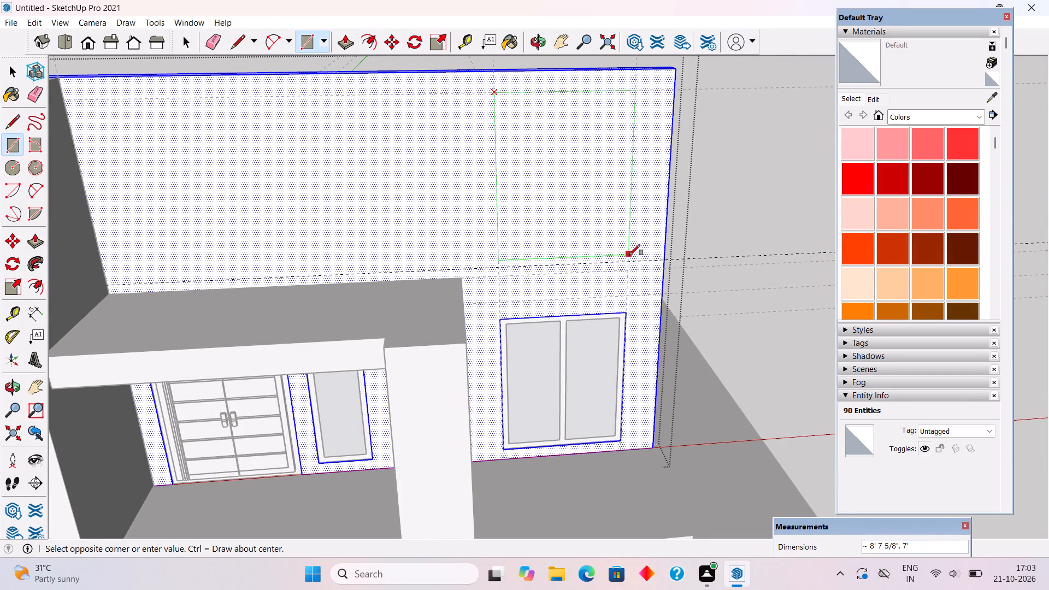
click(632, 258)
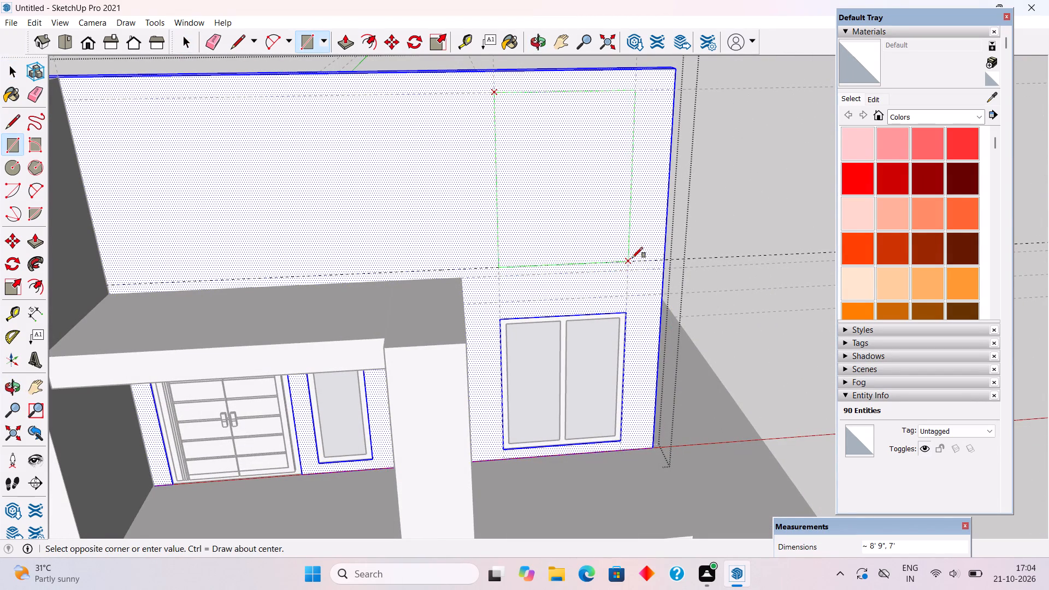
Push the rectangle above the double window 9" through the front wall to open it, and leave the wall group.
key(p)
drag(598, 244, 564, 140)
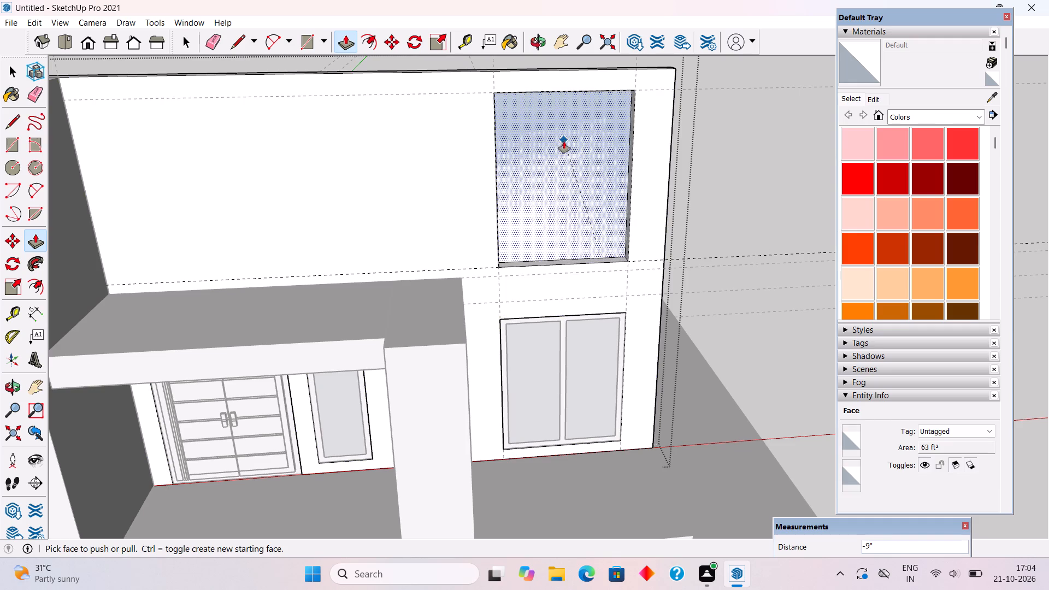
key(space)
click(703, 174)
scroll(703, 174, down, 4)
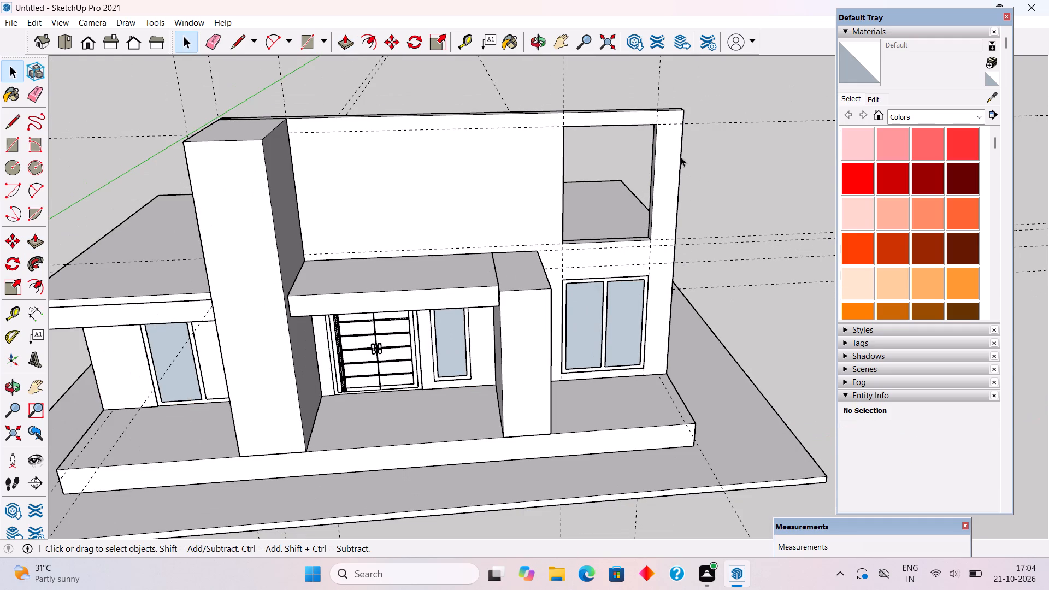
Draw a 7' by 9' rectangle across the new upper window opening, from corner to opposite corner.
key(r)
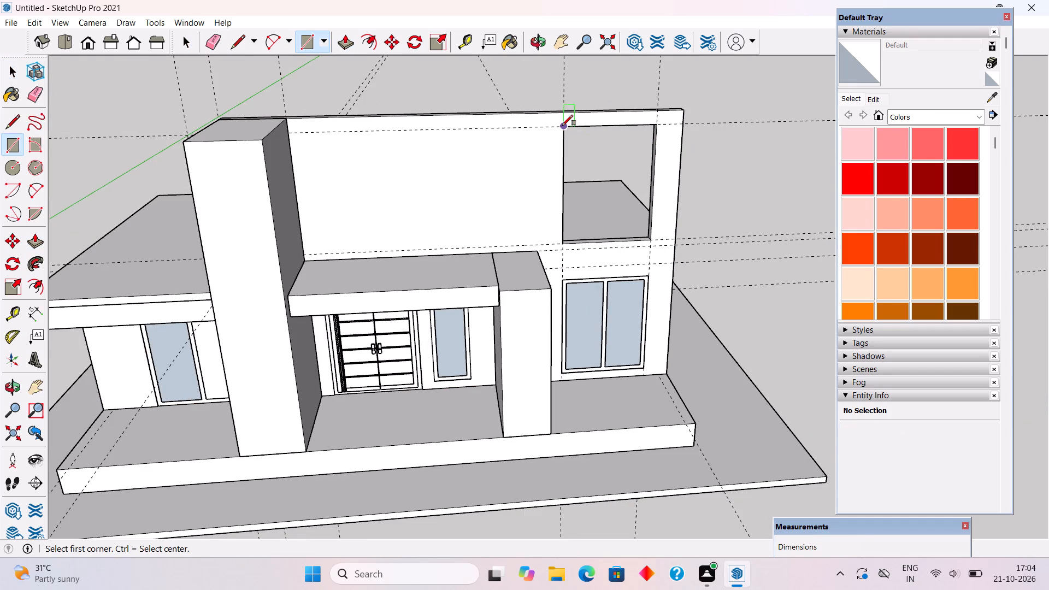
click(563, 125)
click(651, 241)
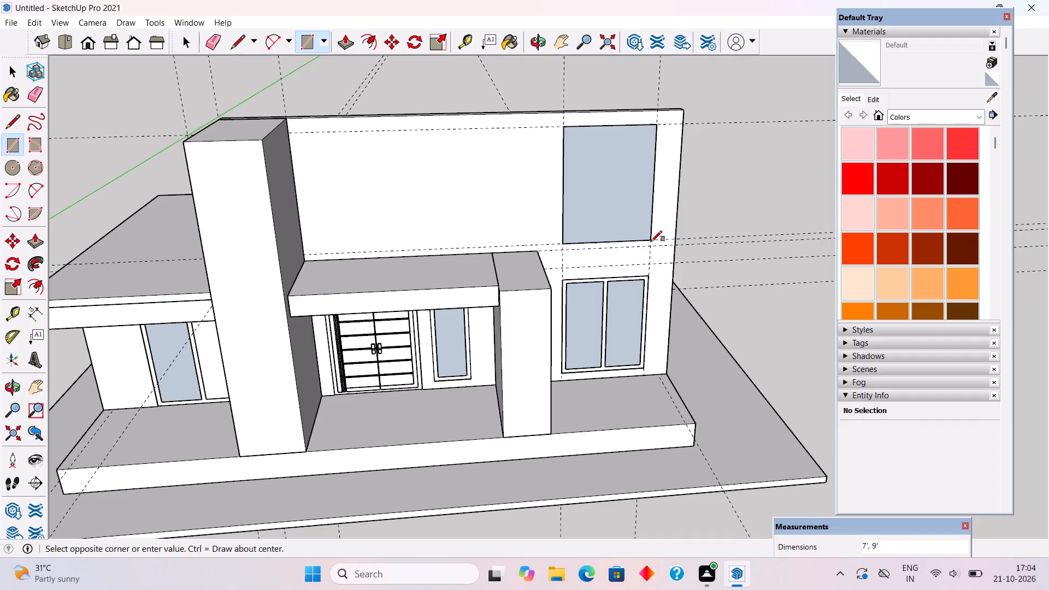
Offset the upper window rectangle's edges 4" inward for the frame.
key(f)
click(620, 229)
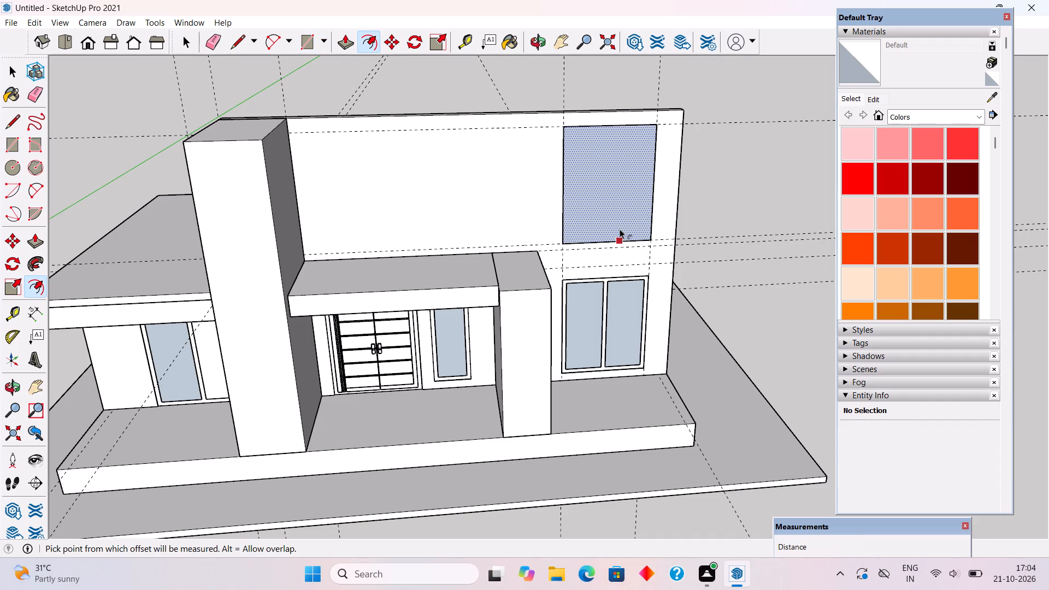
text(4")
key(Return)
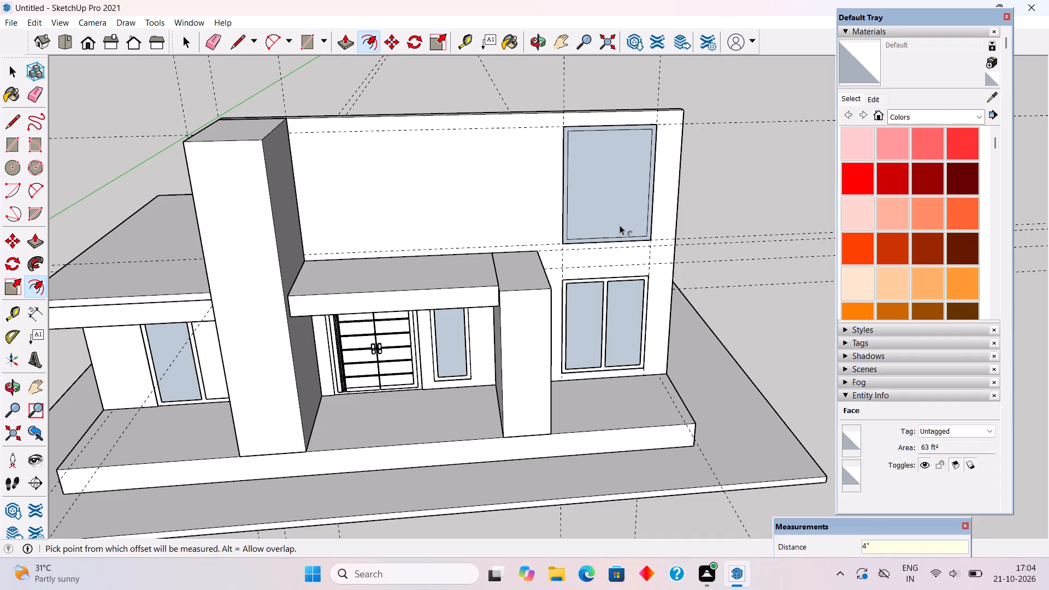
key(space)
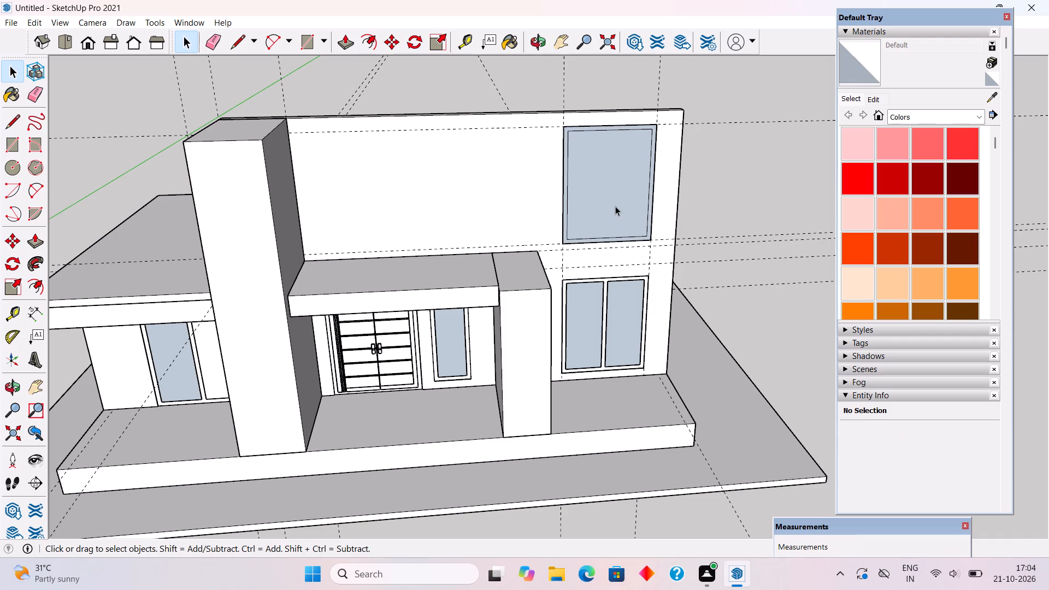
Add a vertical guide at the middle of the upper window and another 2" to the right of it.
key(t)
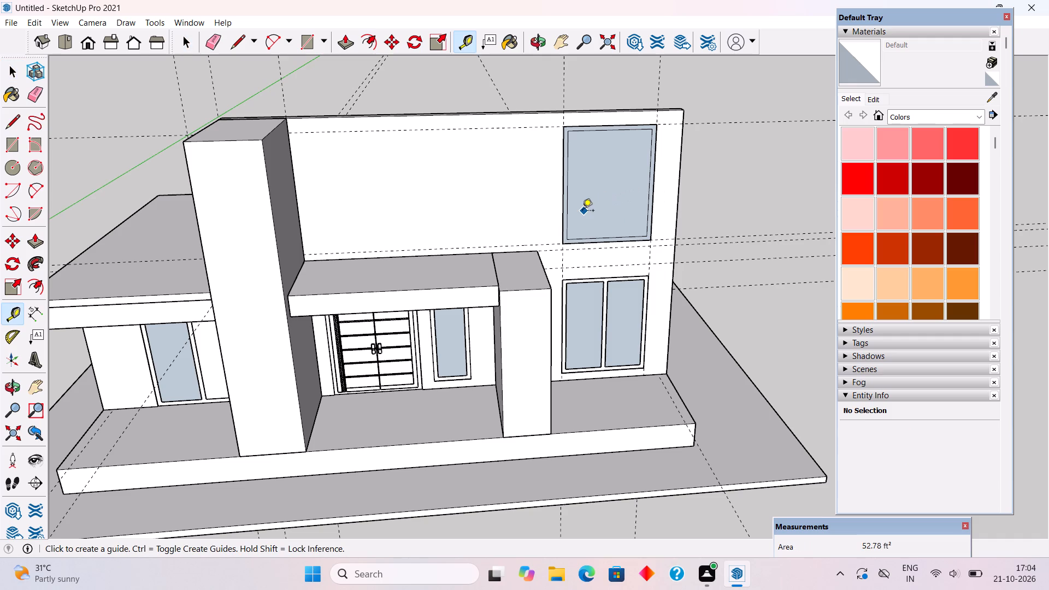
scroll(582, 211, up, 2)
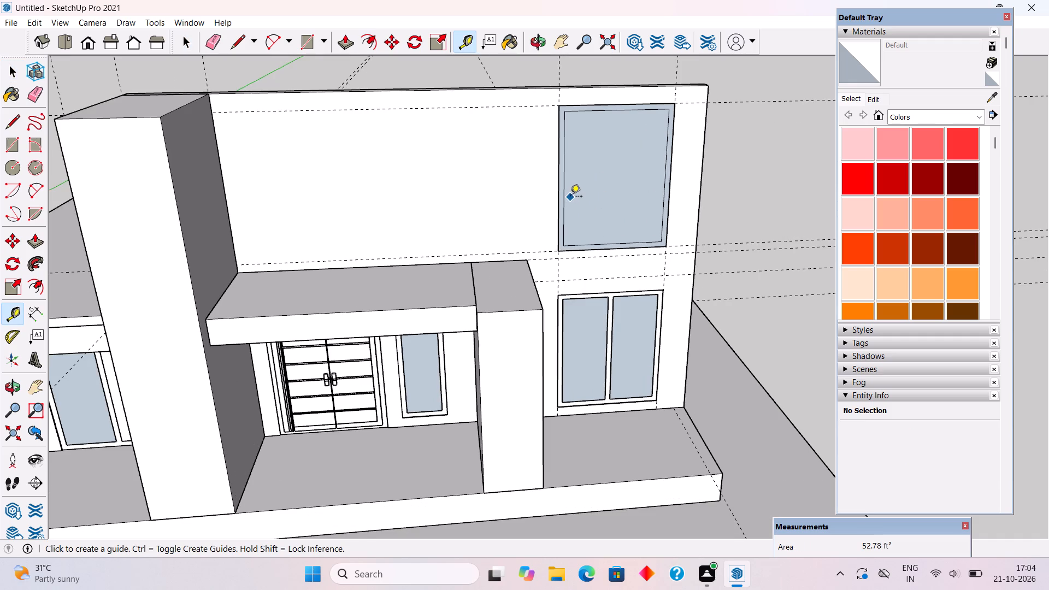
click(567, 194)
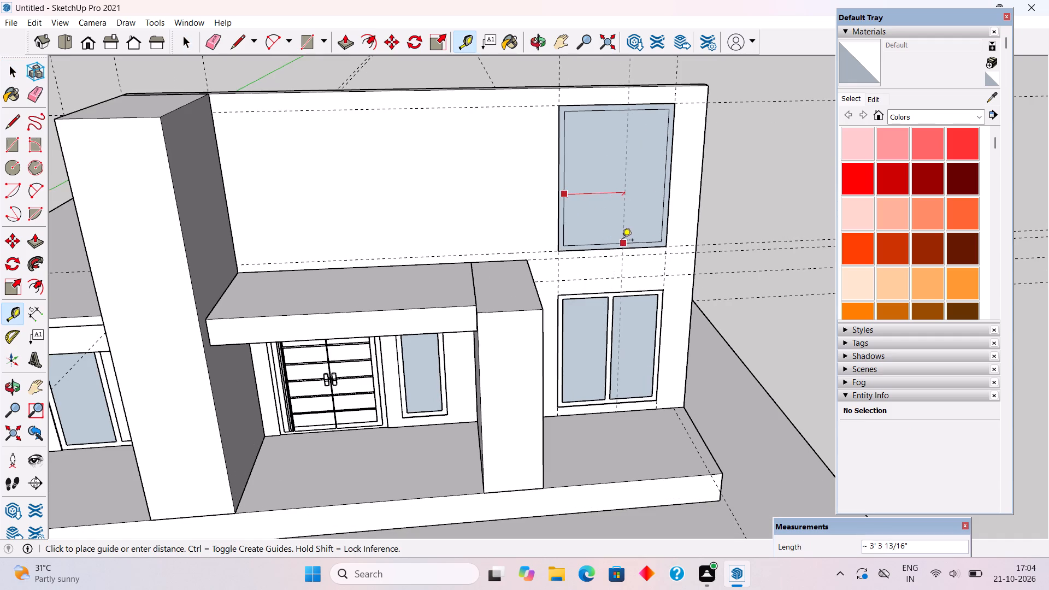
click(617, 110)
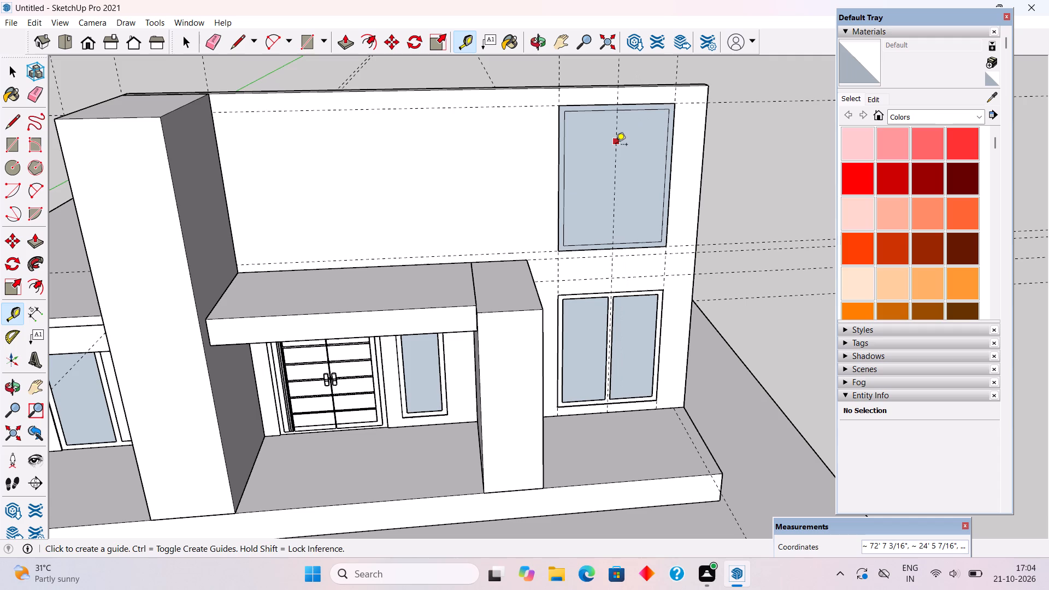
click(616, 146)
text(2")
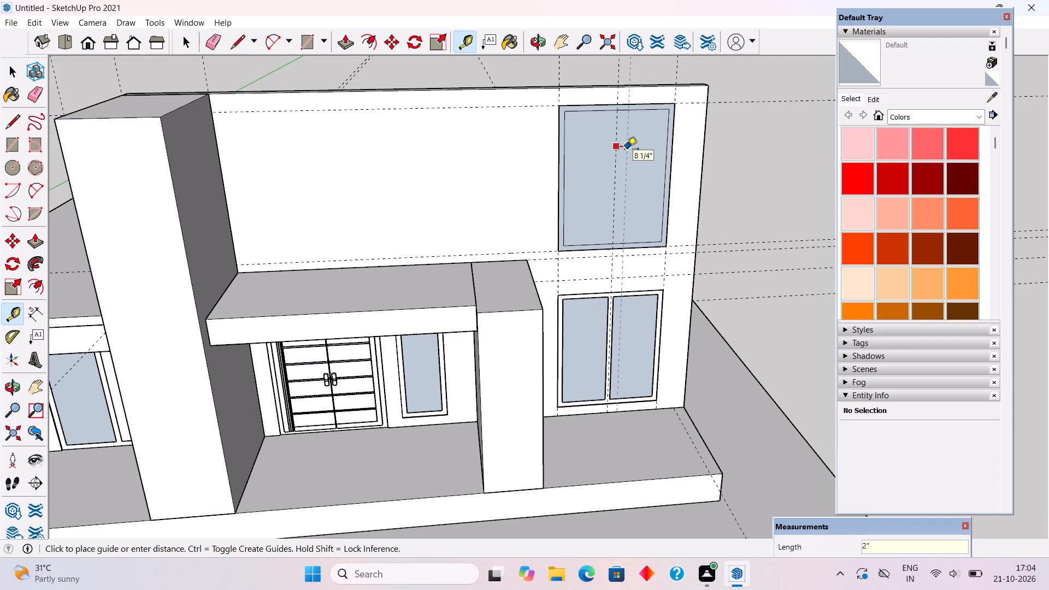
key(Return)
Add a vertical guide 4" to the left of the right-hand mullion guide in the upper window.
scroll(614, 158, up, 6)
click(614, 158)
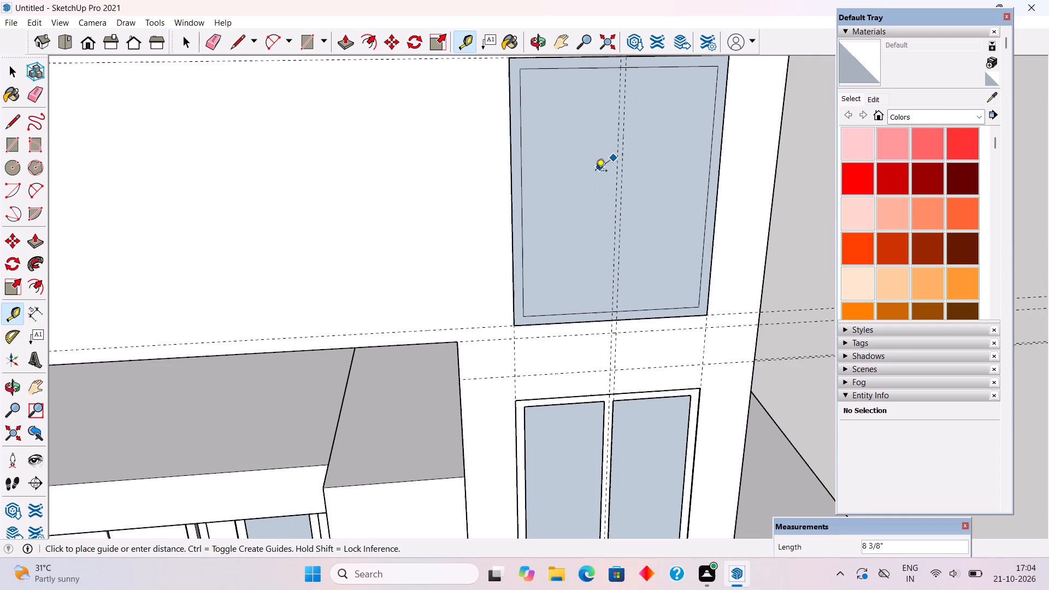
key(t)
click(623, 162)
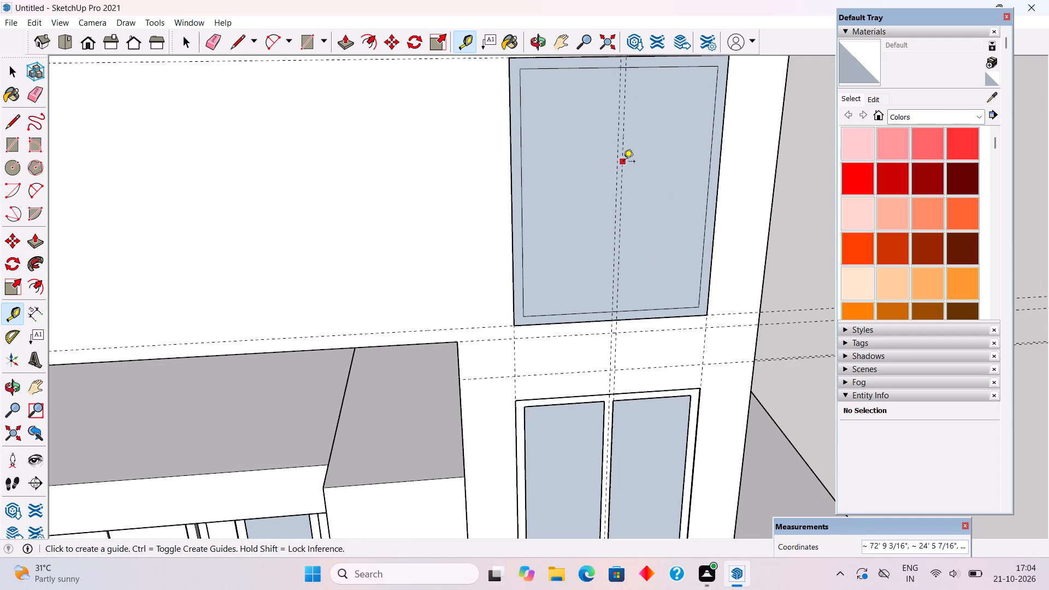
text(4")
key(Return)
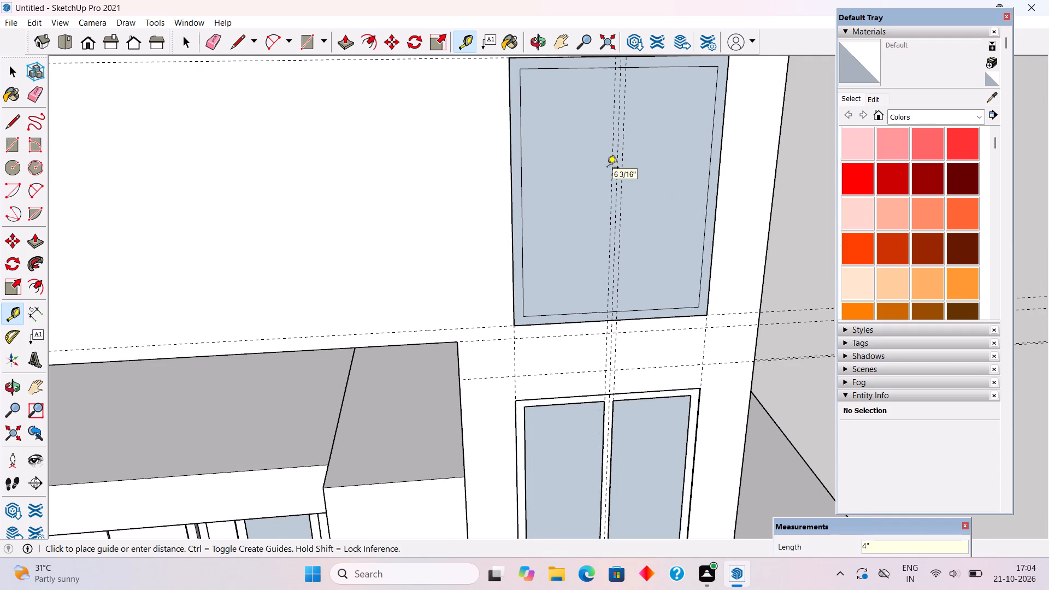
key(space)
Draw two 8' 4" vertical mullion lines along the outer guides, between the frame's inner top and bottom edges.
text(l)
scroll(616, 155, down, 3)
scroll(627, 96, up, 3)
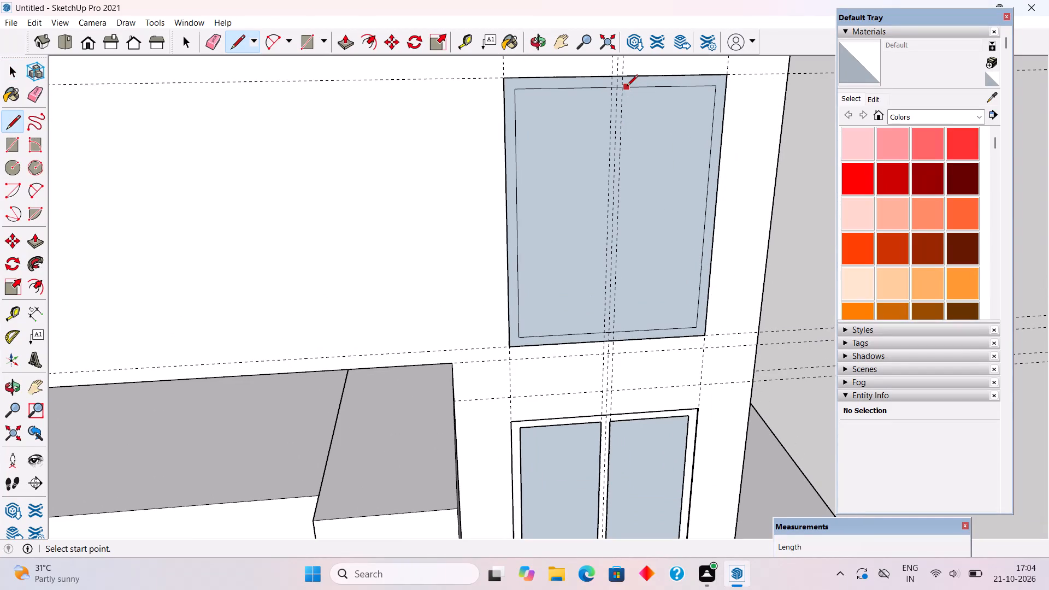
click(624, 86)
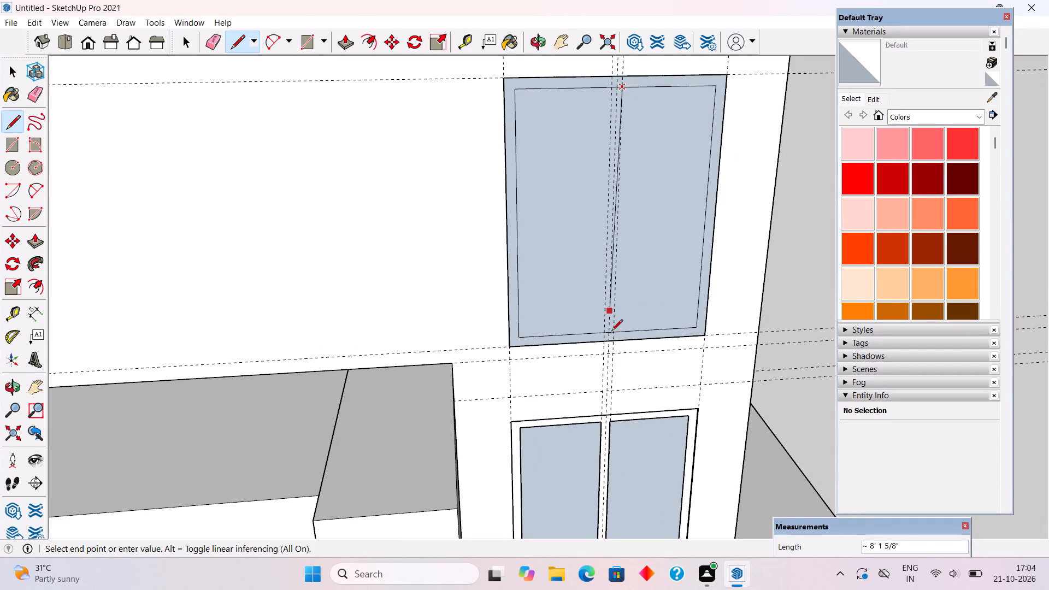
click(611, 332)
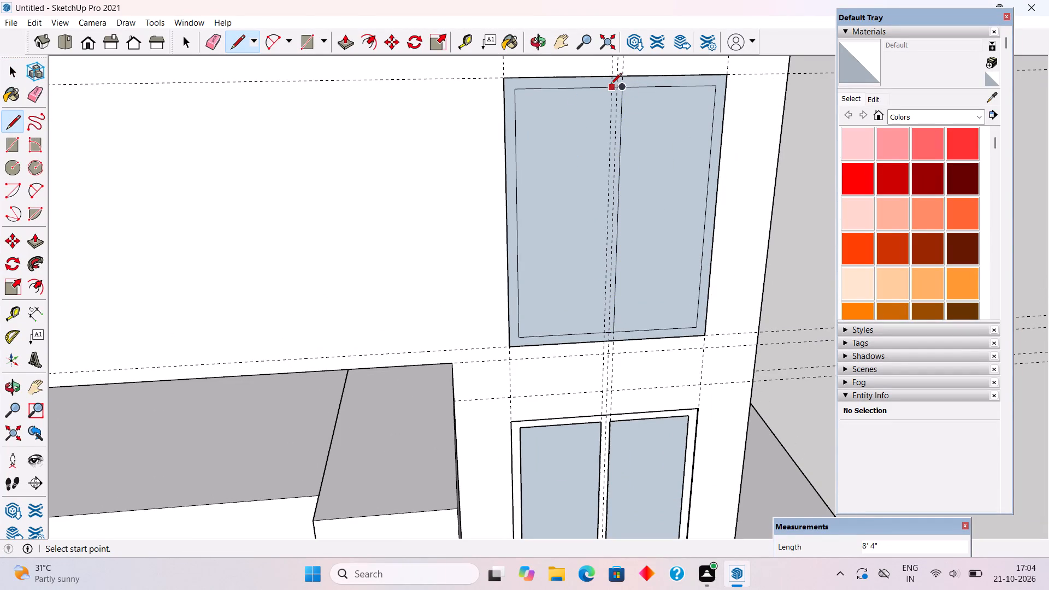
click(610, 85)
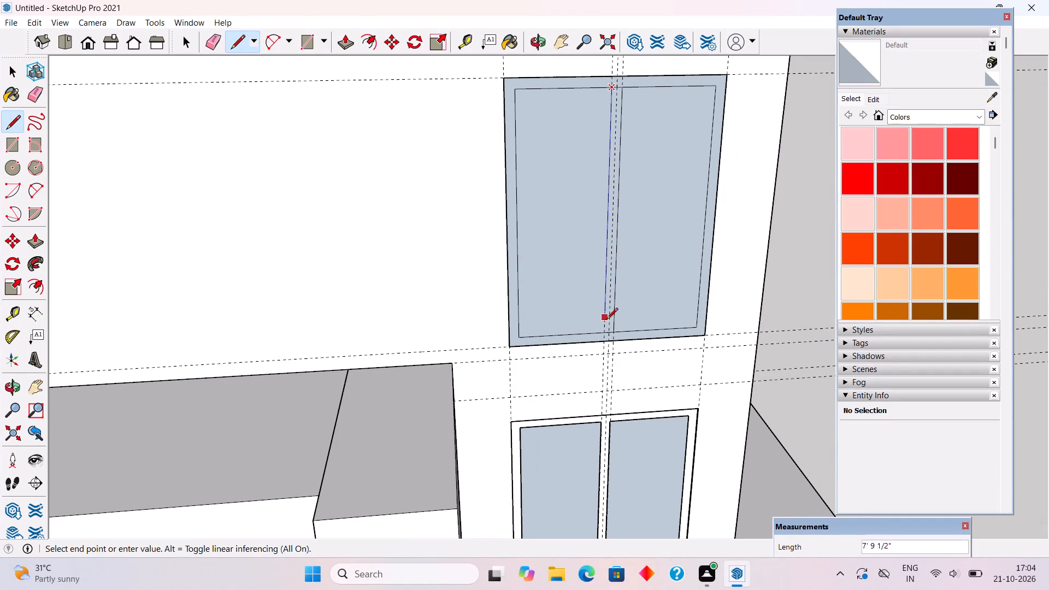
click(602, 331)
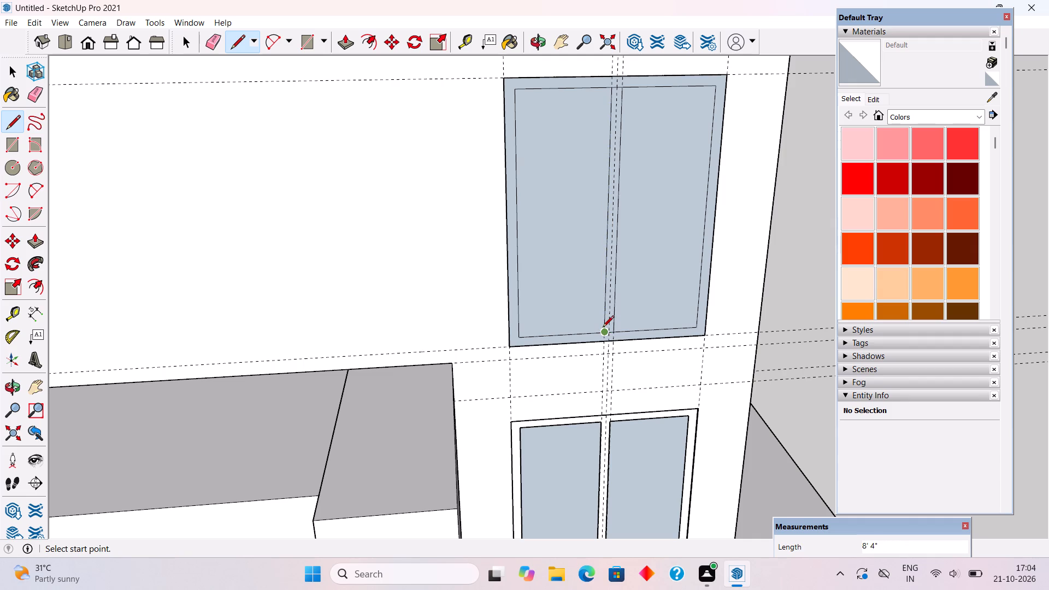
Erase the short inner frame edges between the two mullion lines at the bottom and top of the upper window.
key(e)
scroll(614, 327, up, 7)
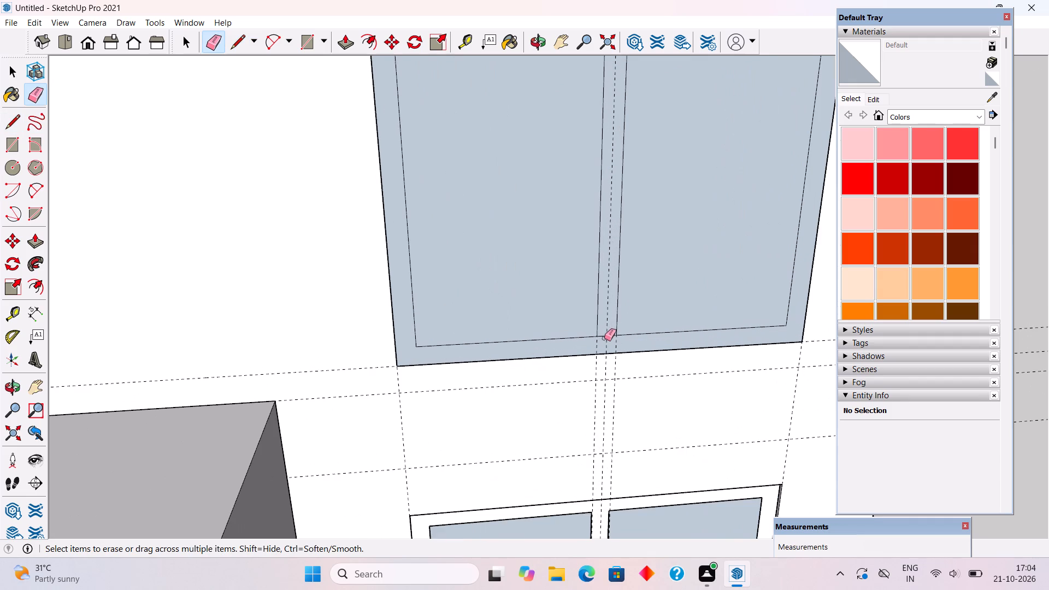
click(611, 332)
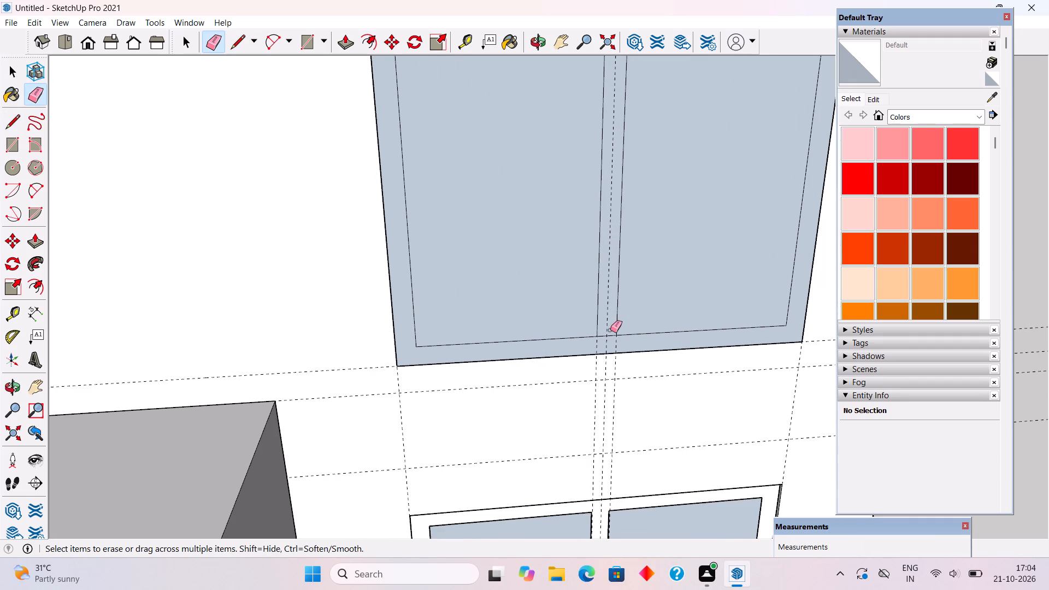
click(609, 335)
scroll(575, 370, down, 10)
scroll(587, 156, up, 6)
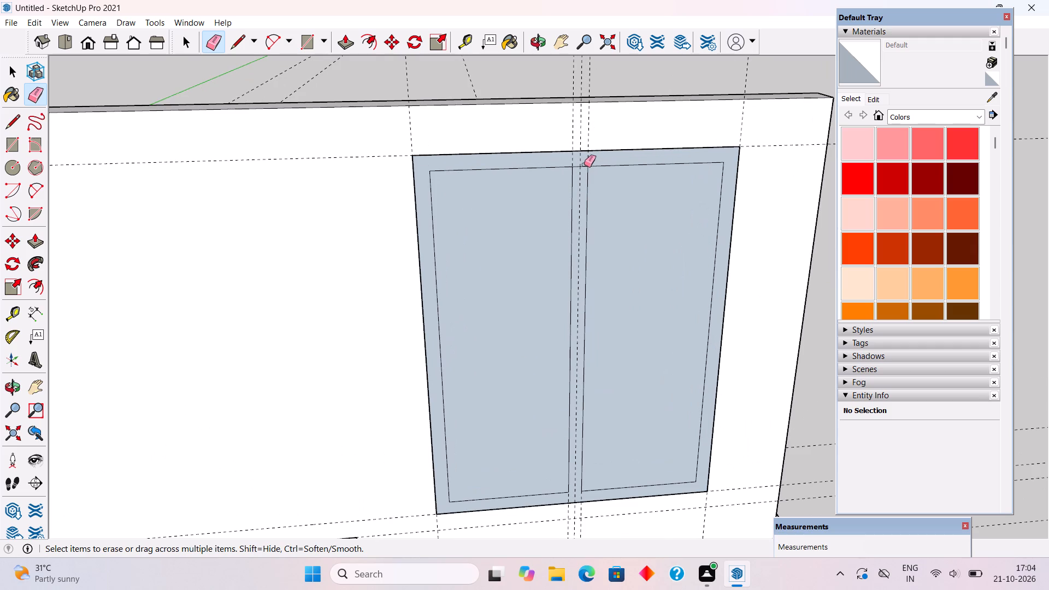
click(585, 167)
Delete the two pane faces of the upper window, leaving only the frame and mullion face.
key(space)
click(520, 238)
key(Delete)
click(653, 308)
key(Delete)
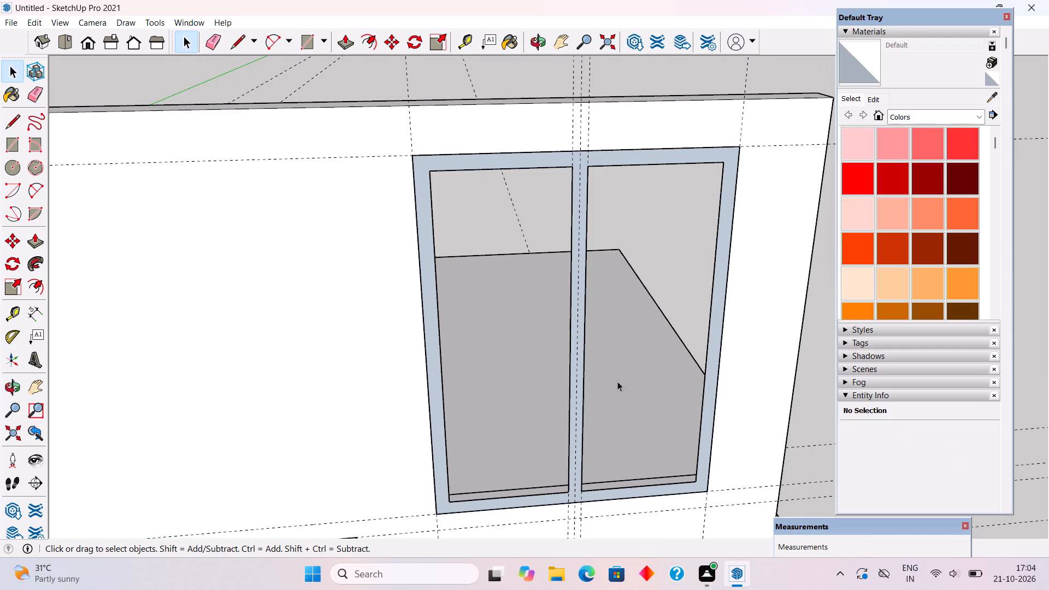
Extrude the upper window's frame and mullion face outward 4" with Push/Pull.
key(p)
click(705, 404)
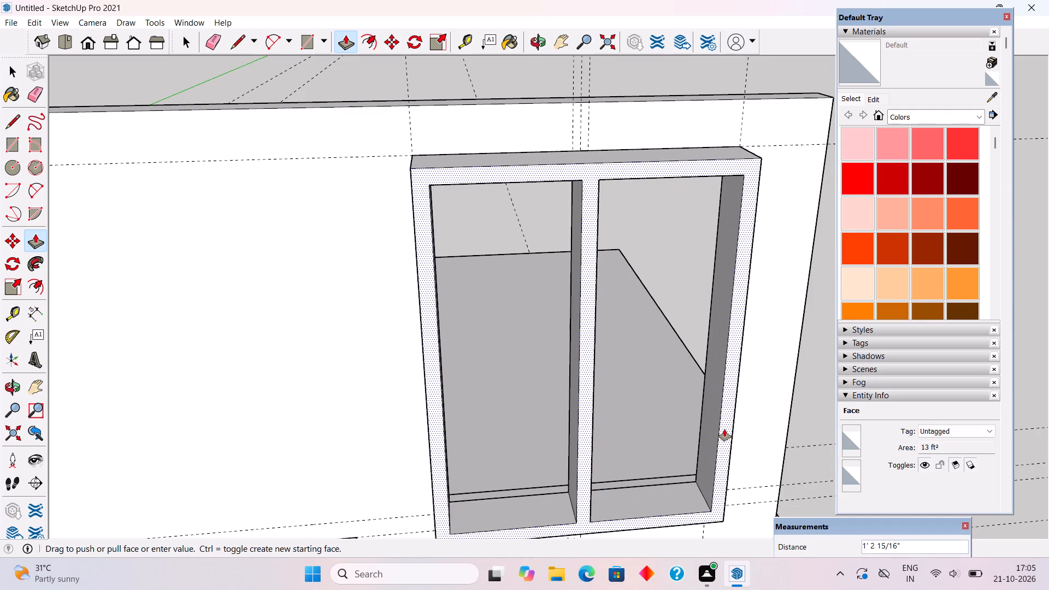
text(4")
key(Return)
key(space)
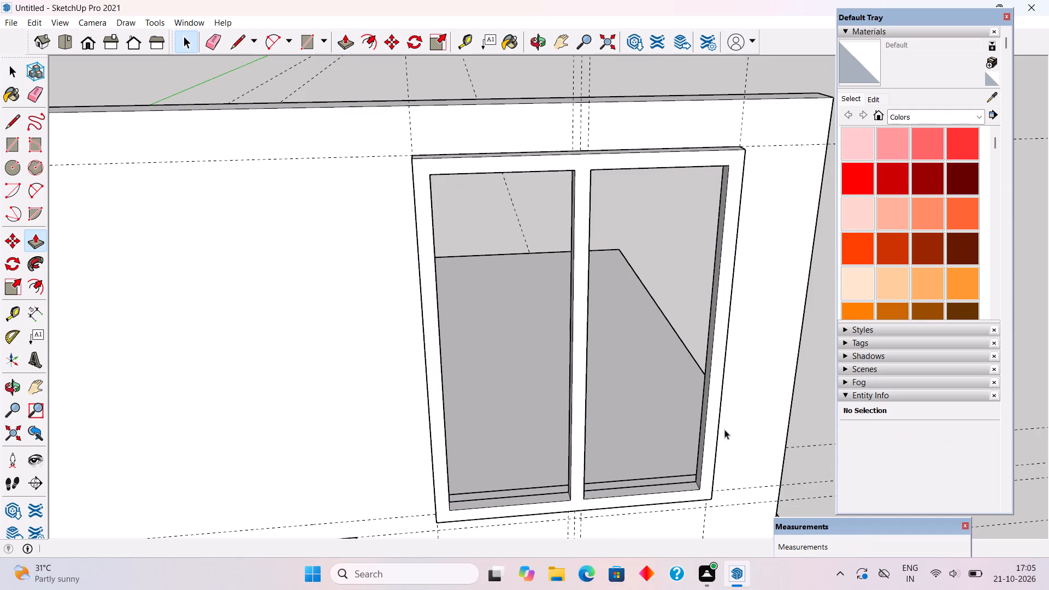
Make the complete extruded upper window frame a group.
triple_click(713, 446)
right_click(713, 446)
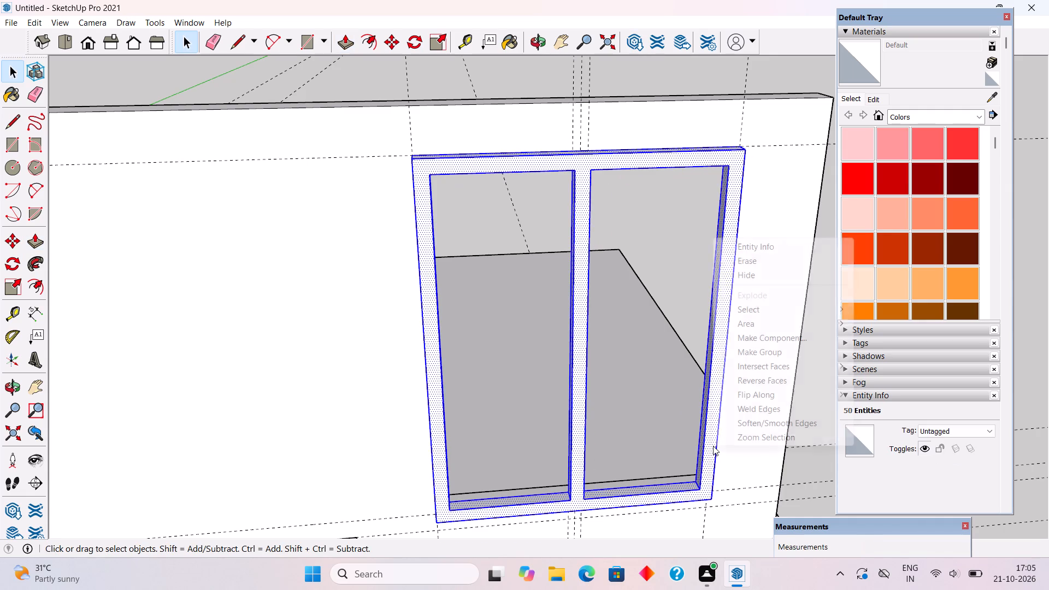
click(755, 355)
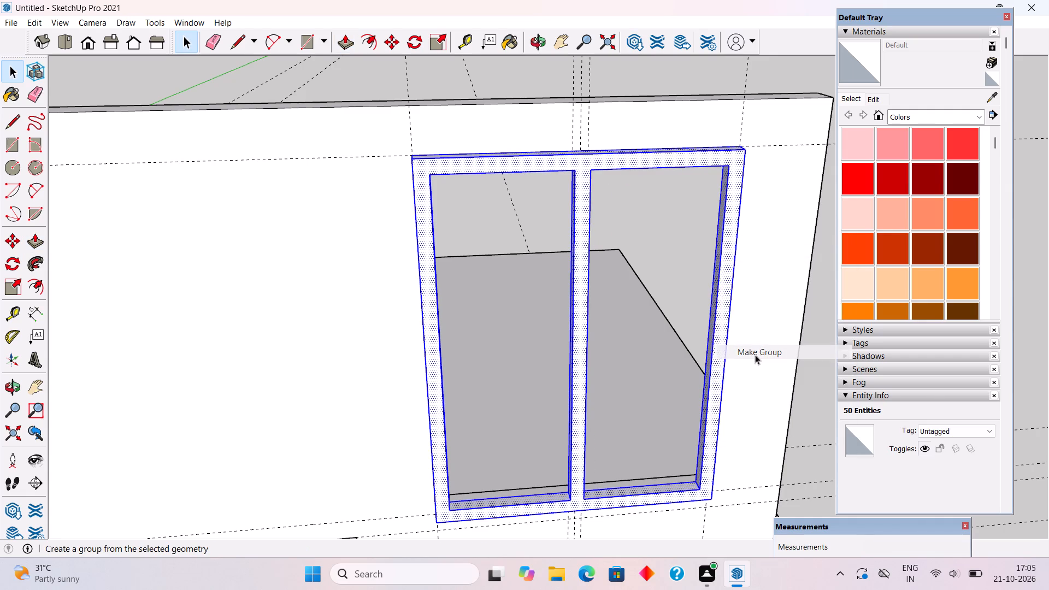
click(684, 264)
Move the upper window frame group 4" back into the opening to the wall face, and 1" further inward.
scroll(715, 416, down, 3)
scroll(662, 511, up, 3)
scroll(738, 480, up, 3)
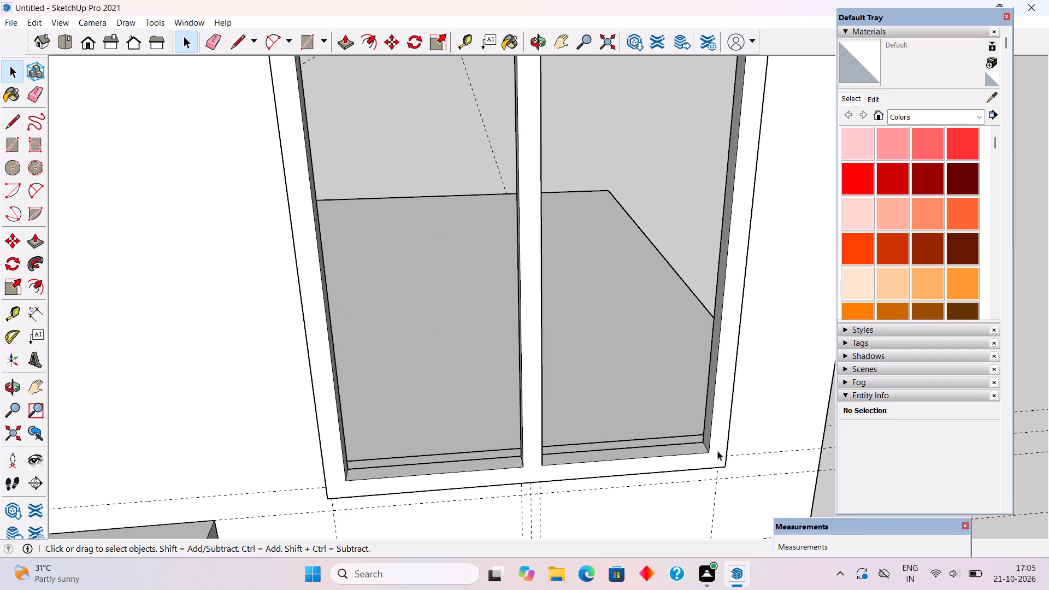
click(715, 448)
key(m)
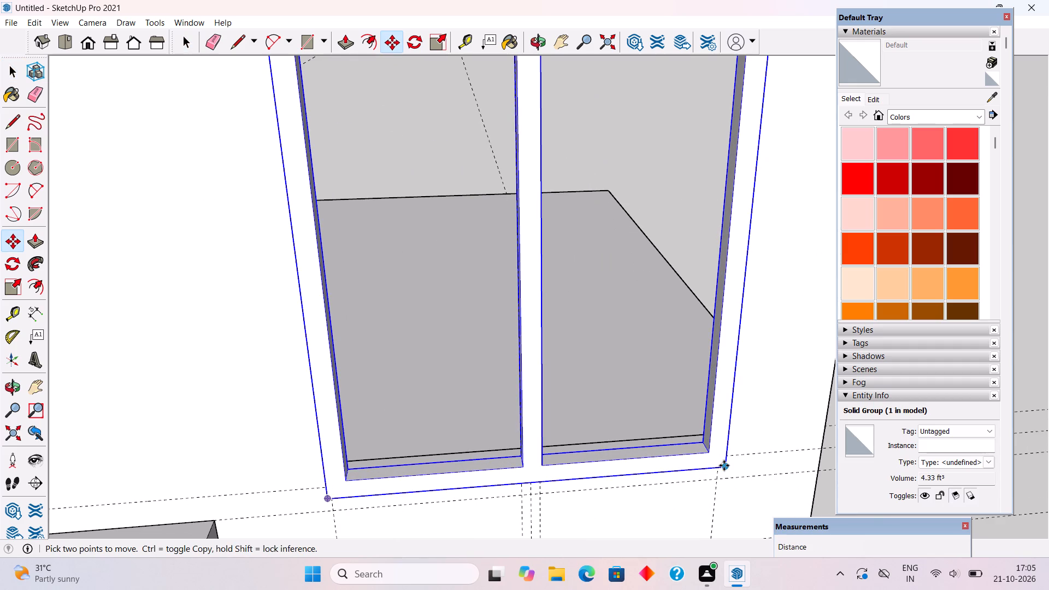
click(724, 465)
click(722, 459)
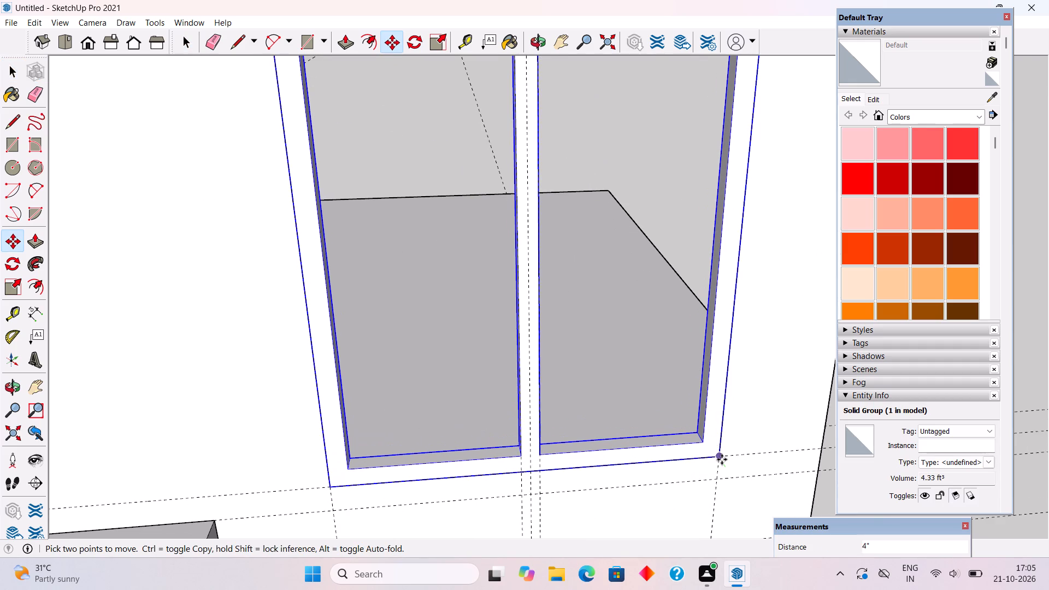
scroll(722, 459, up, 4)
click(717, 456)
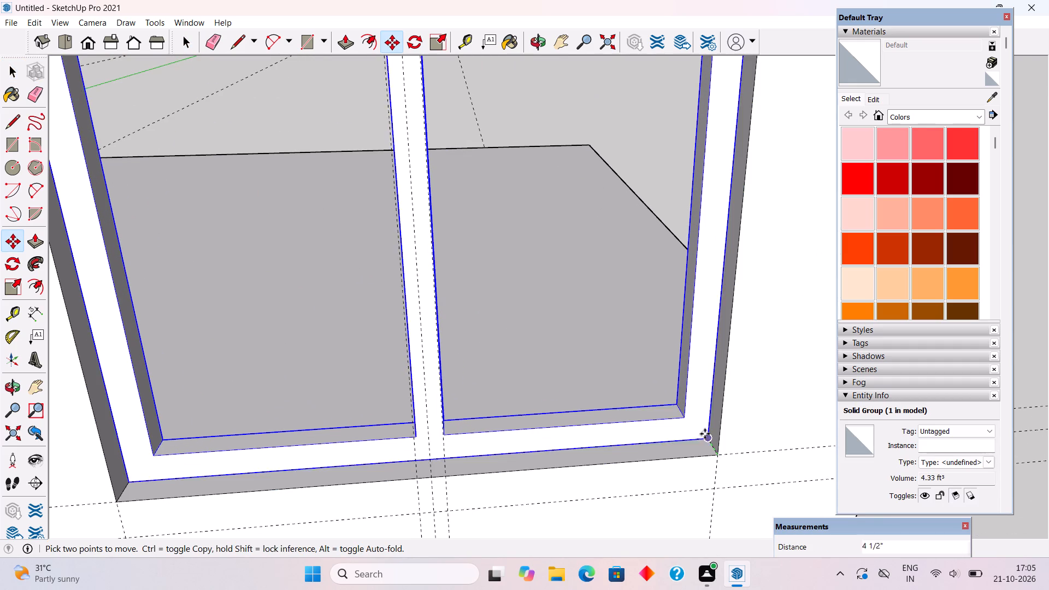
text(1")
key(Return)
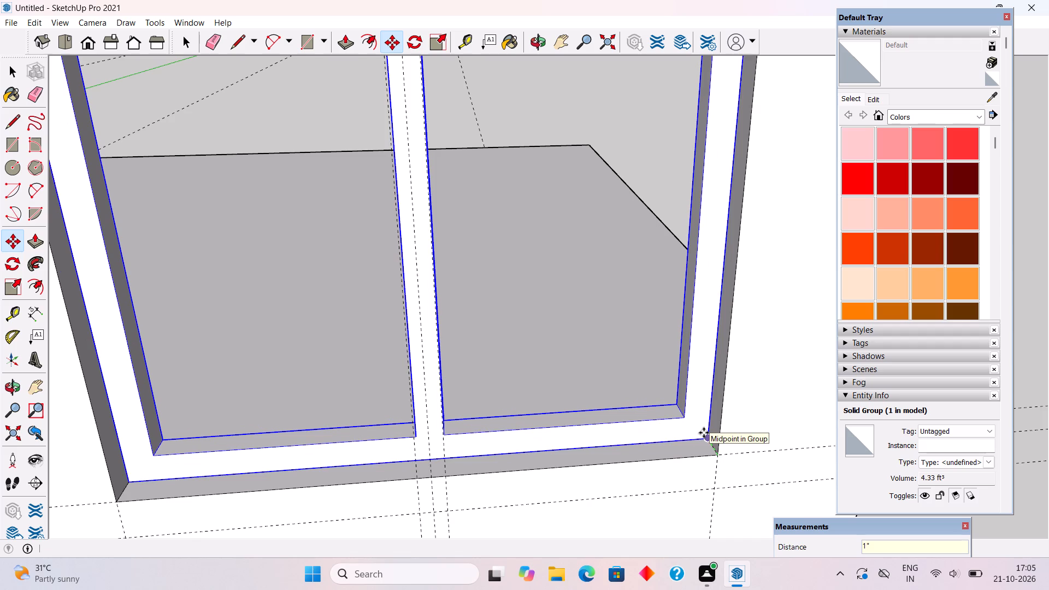
key(space)
scroll(667, 436, down, 4)
click(630, 150)
scroll(630, 264, down, 4)
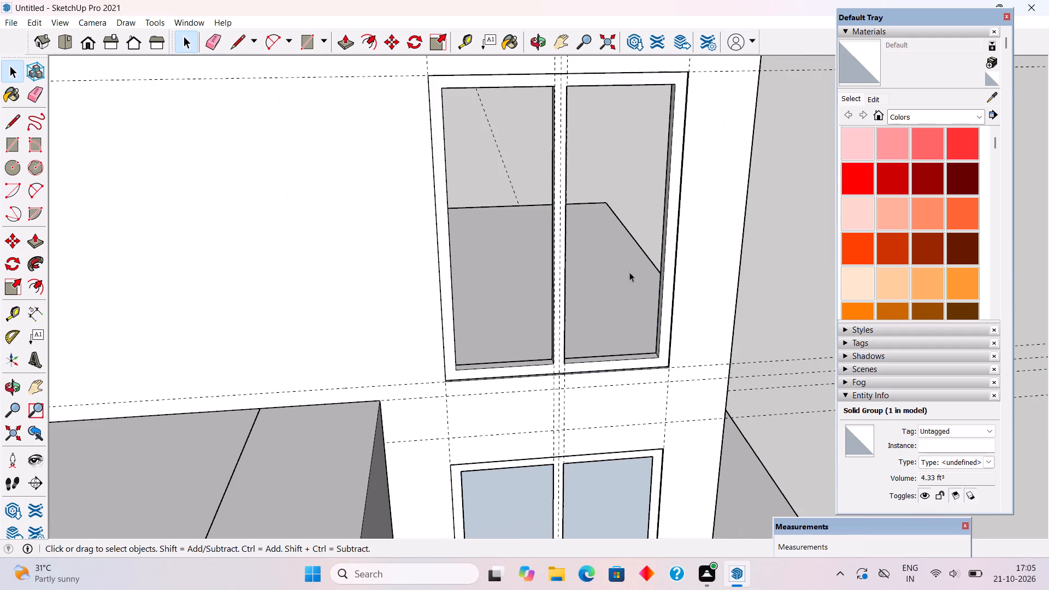
Draw two 3' by 8' 4" rectangles filling both openings of the upper window frame as glass panes.
middle_drag(605, 350, 573, 290)
scroll(573, 290, down, 6)
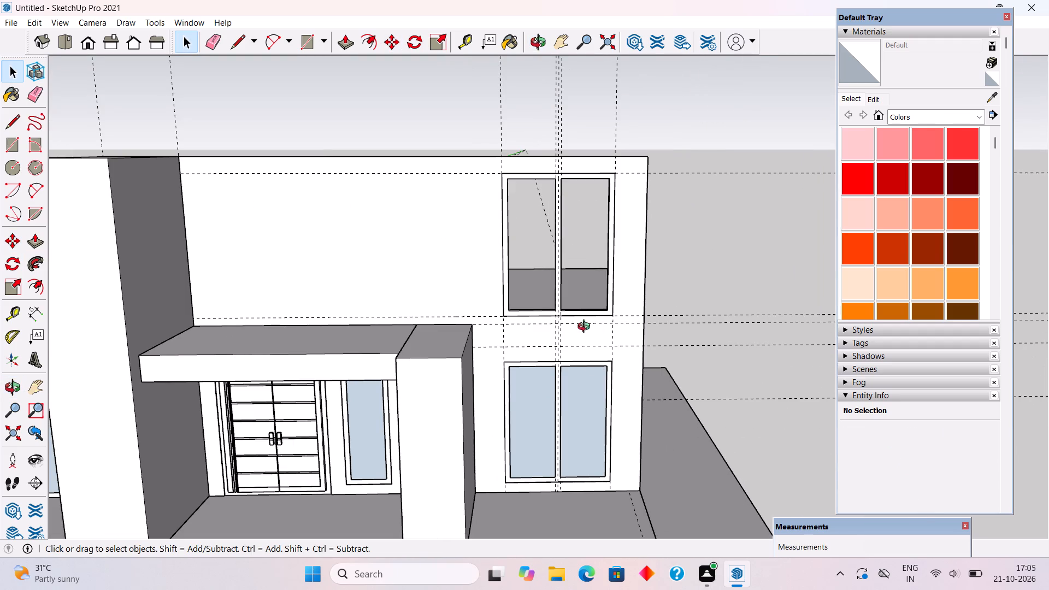
middle_drag(586, 328, 645, 322)
scroll(584, 186, up, 3)
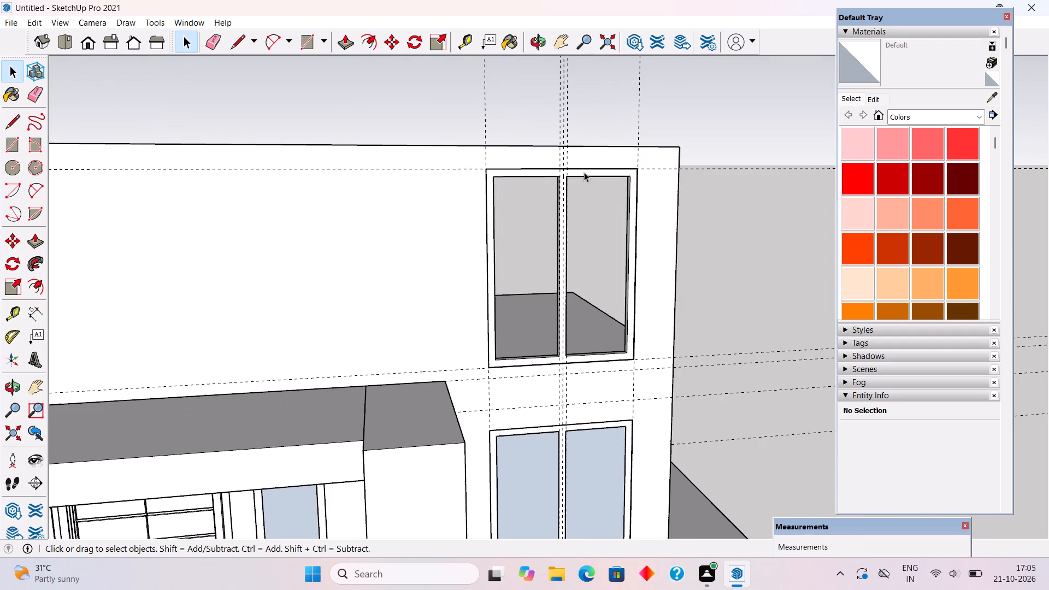
key(r)
click(493, 174)
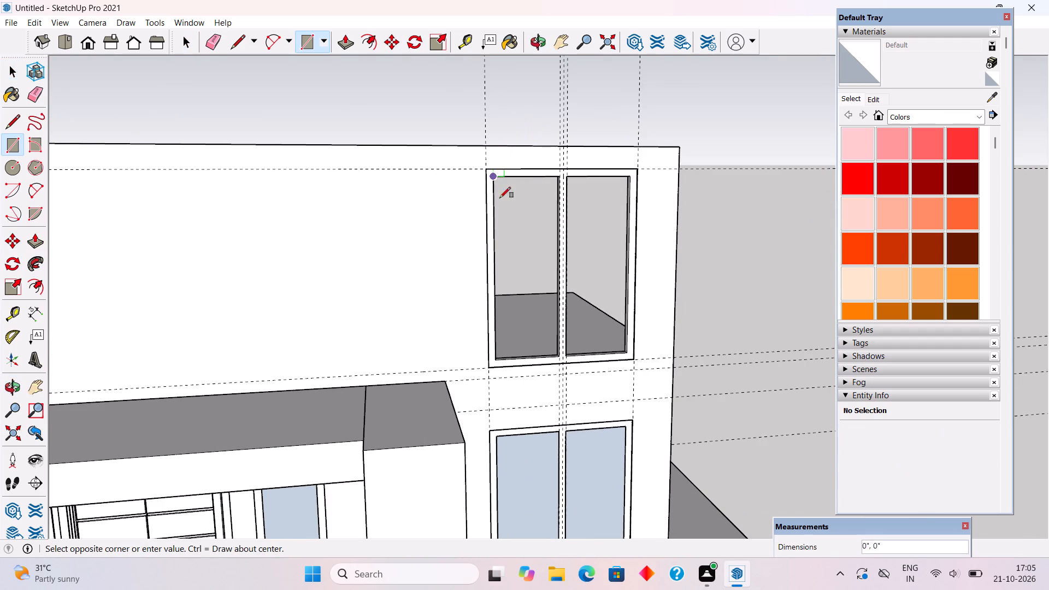
scroll(557, 353, up, 4)
click(561, 354)
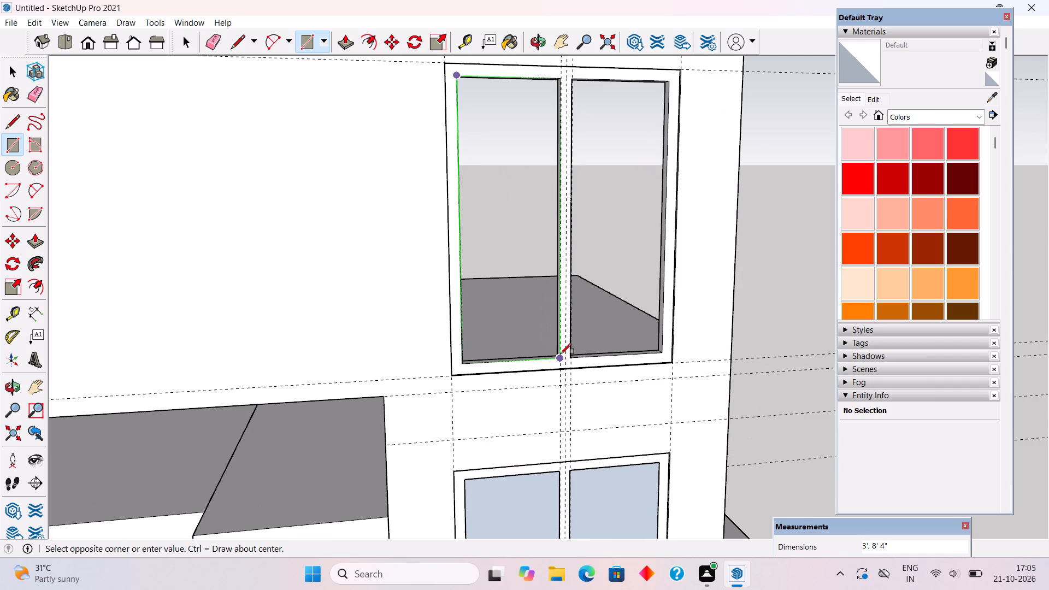
click(575, 79)
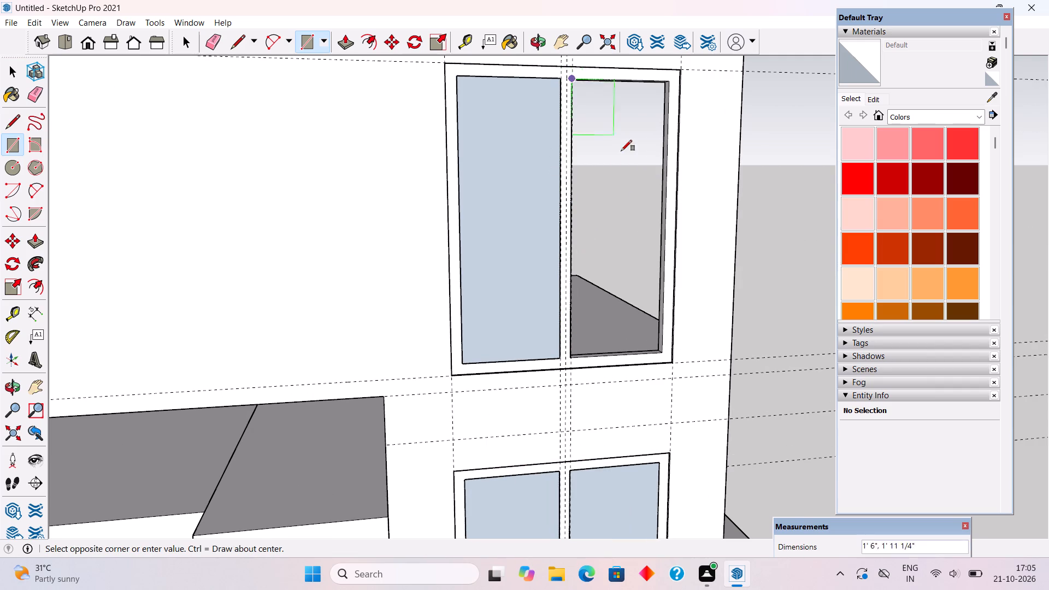
click(661, 353)
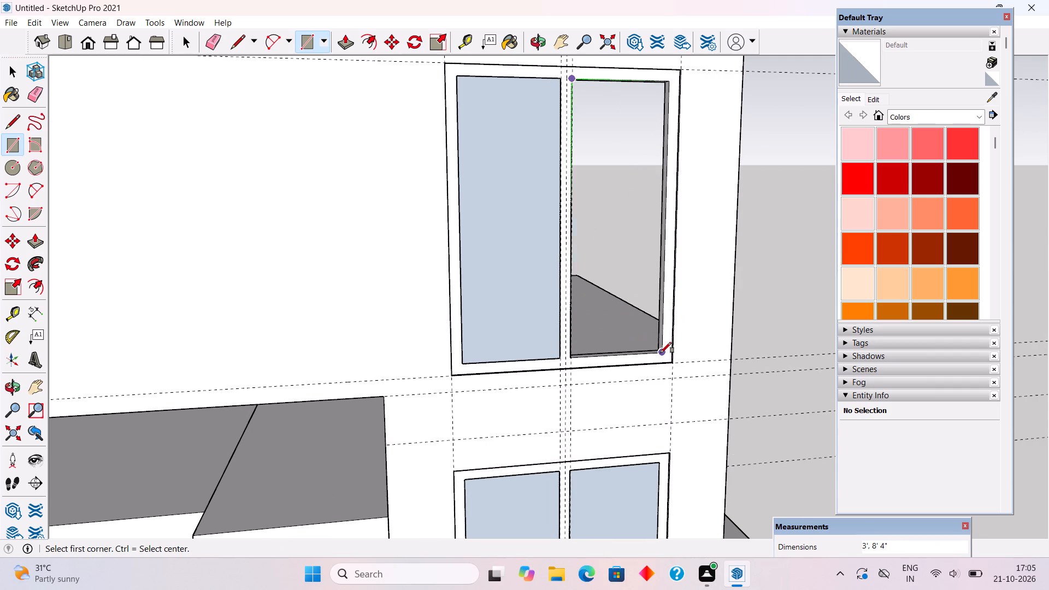
Make each of the two upper window panes, with its edges, a separate group.
key(space)
triple_click(608, 309)
right_click(608, 309)
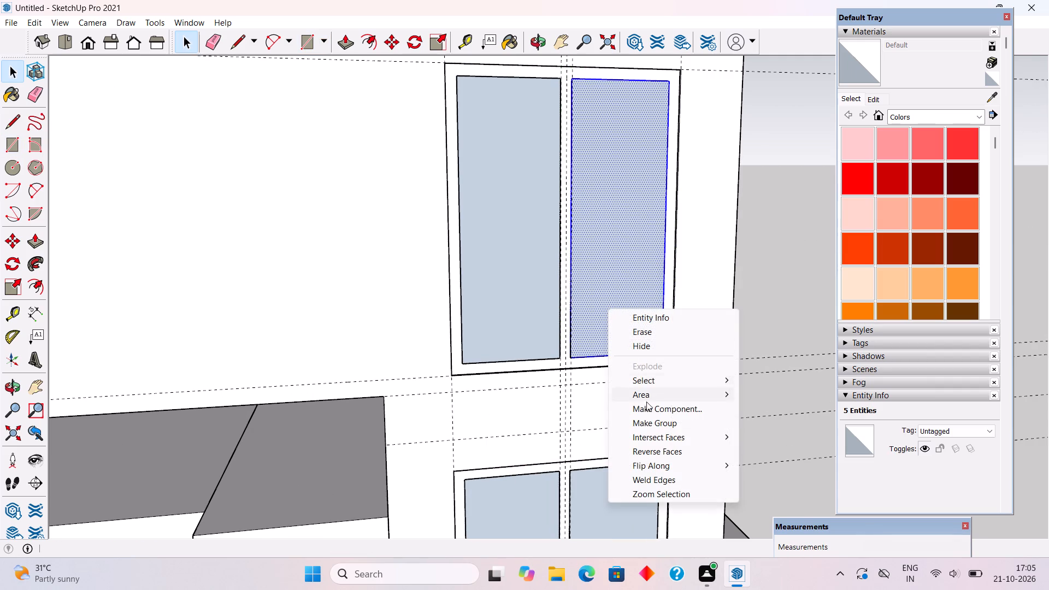
click(653, 423)
double_click(534, 288)
click(534, 288)
right_click(533, 288)
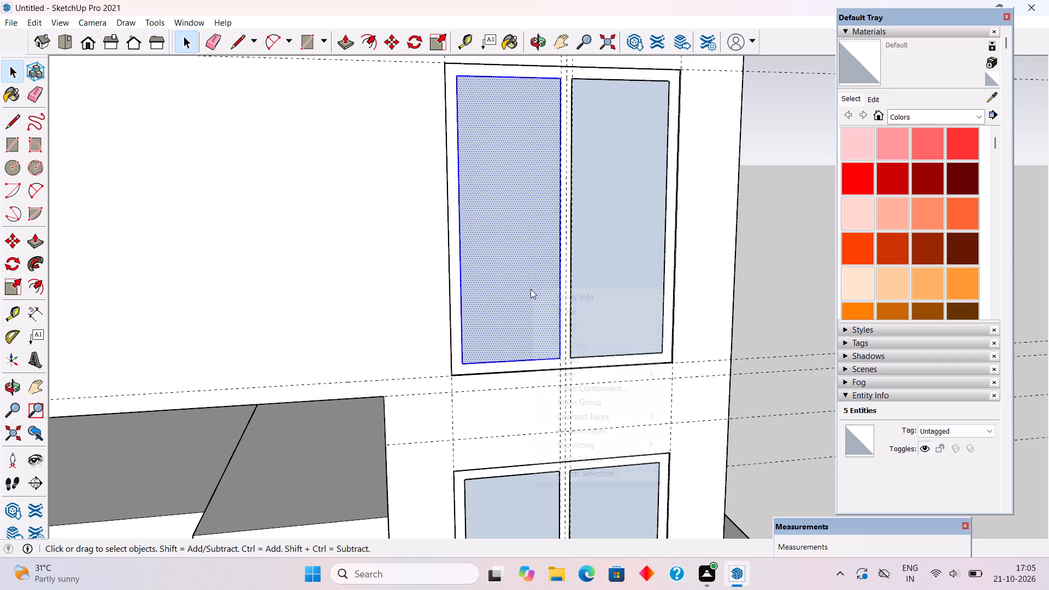
click(577, 403)
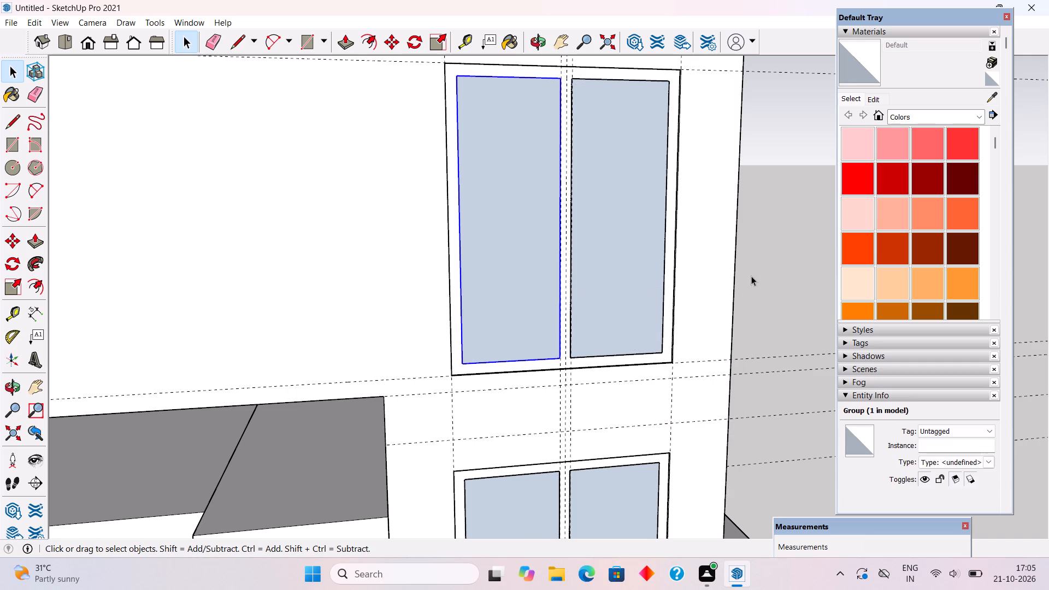
click(751, 276)
Place a vertical guide 1' in from the upper front wall's edge beside the tall entrance block.
middle_drag(600, 325, 502, 253)
scroll(505, 254, down, 6)
middle_drag(283, 310, 296, 330)
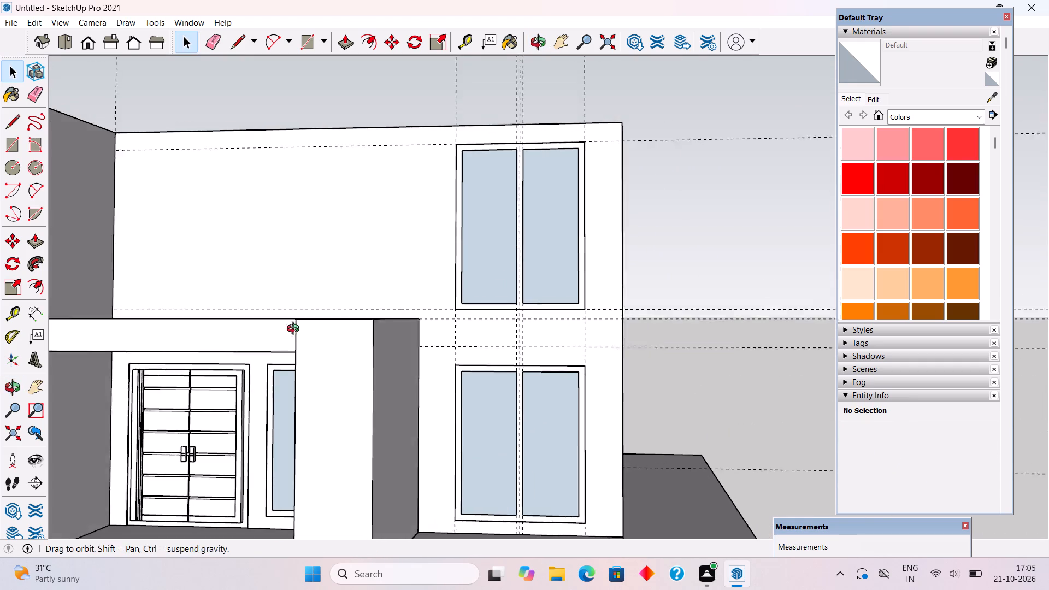
middle_drag(296, 330, 315, 345)
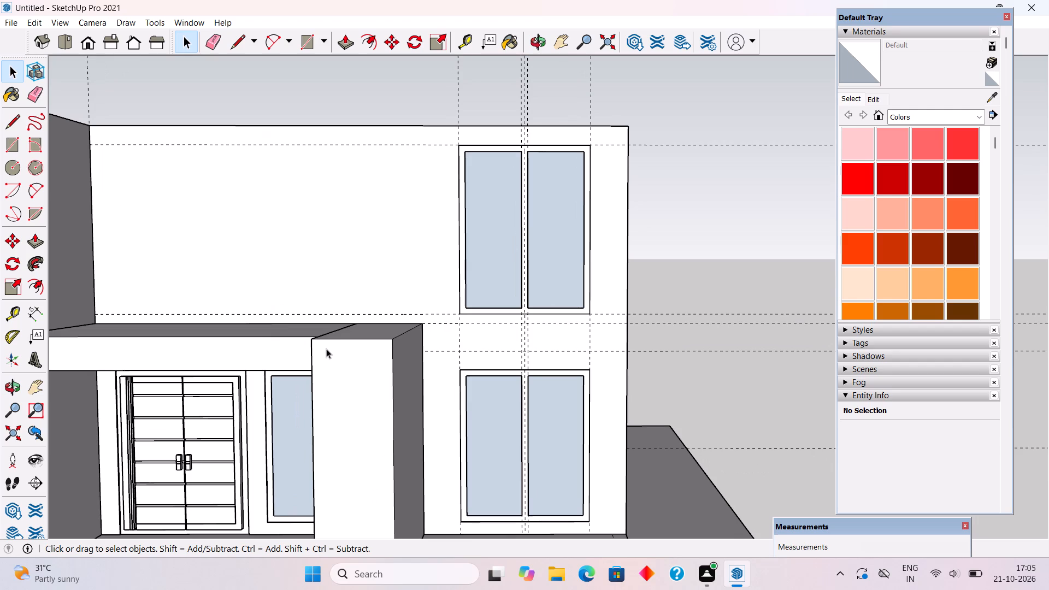
key(r)
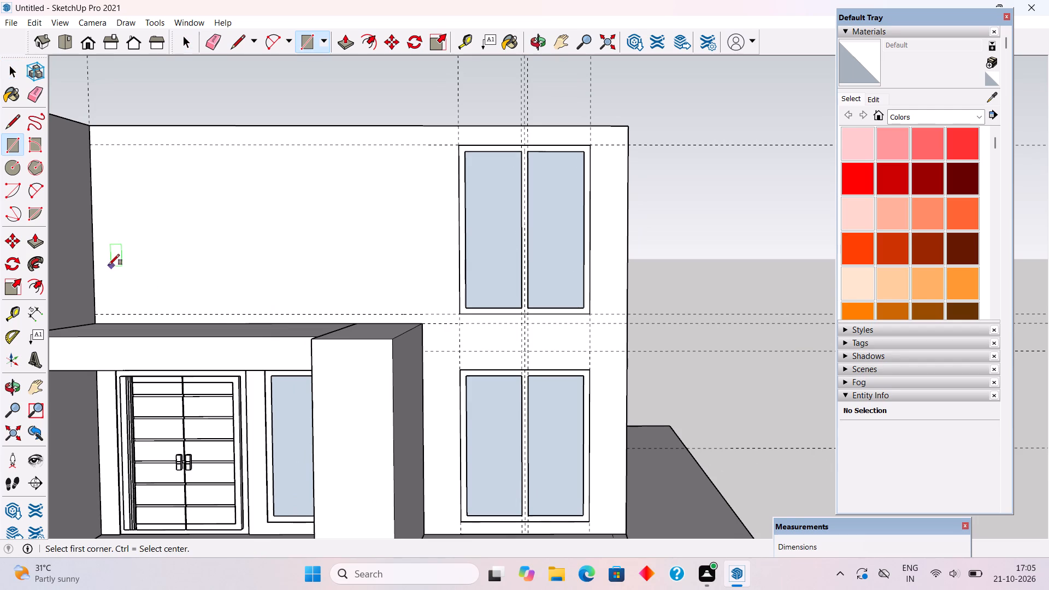
key(t)
click(95, 275)
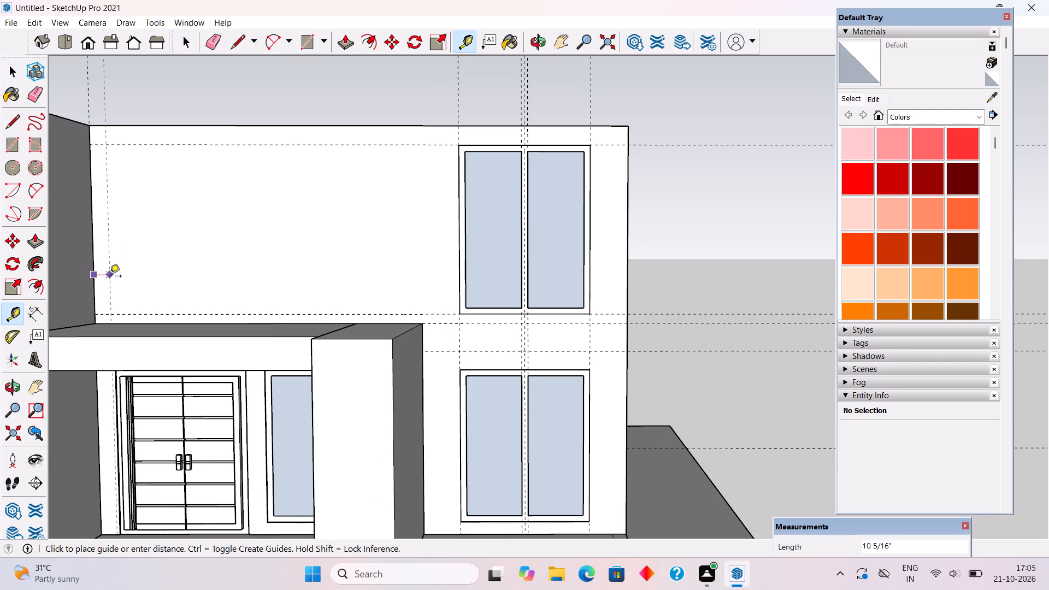
text(1')
key(Return)
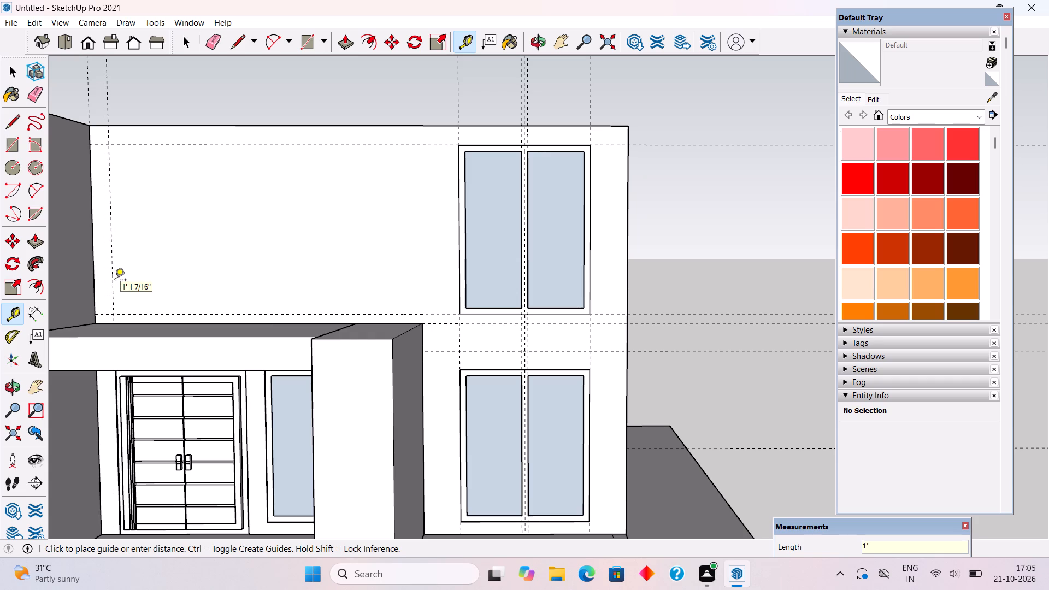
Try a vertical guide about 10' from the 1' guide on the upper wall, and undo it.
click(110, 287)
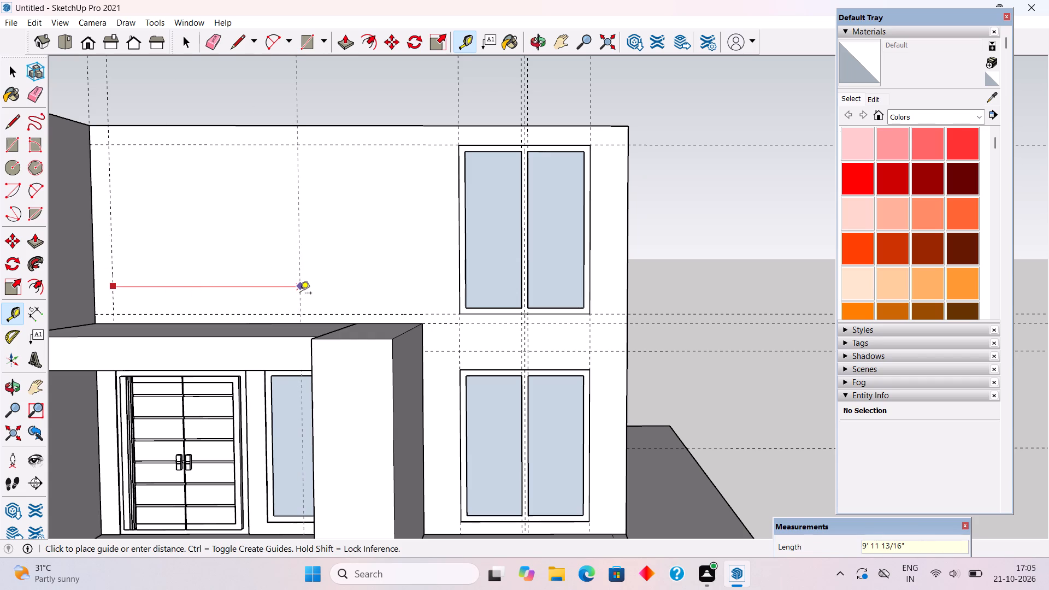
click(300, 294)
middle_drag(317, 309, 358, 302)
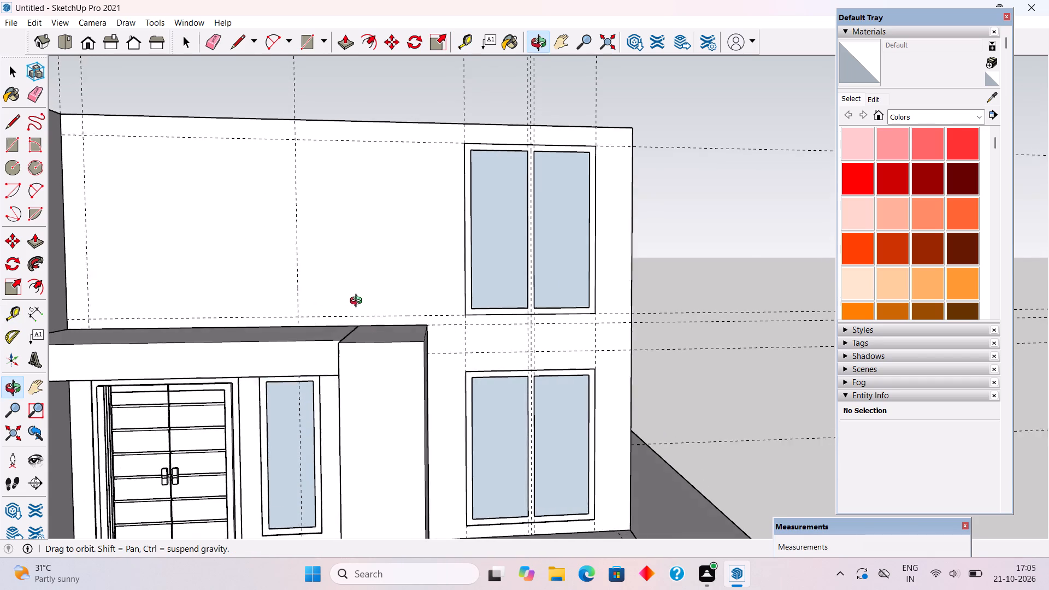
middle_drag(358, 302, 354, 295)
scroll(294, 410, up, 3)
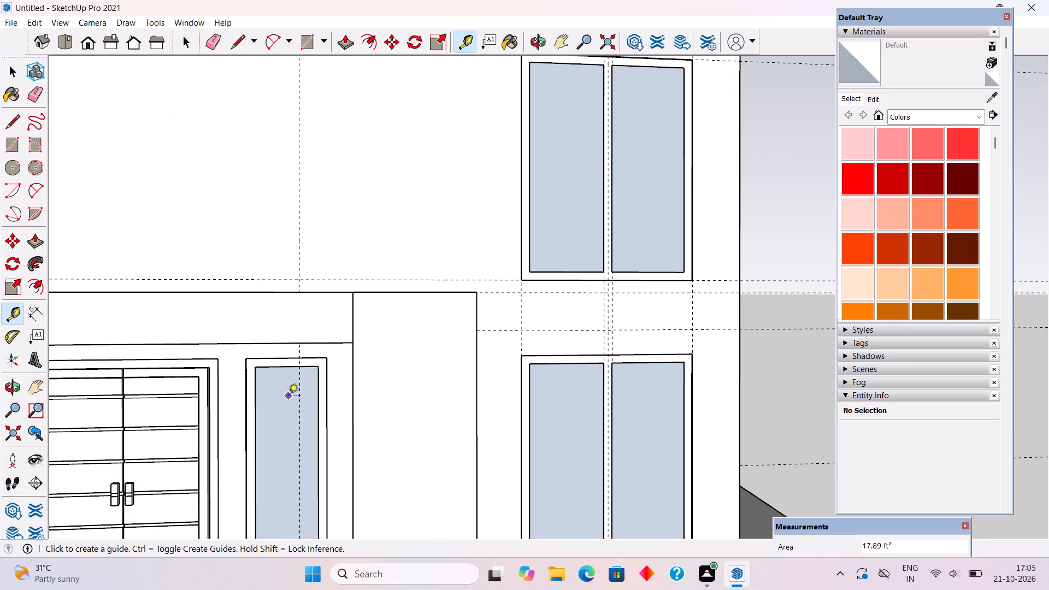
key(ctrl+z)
Place a vertical guide about 9' 6" from the 1' guide, in line with the middle of the narrow window beside the entrance door.
scroll(288, 396, down, 6)
click(135, 306)
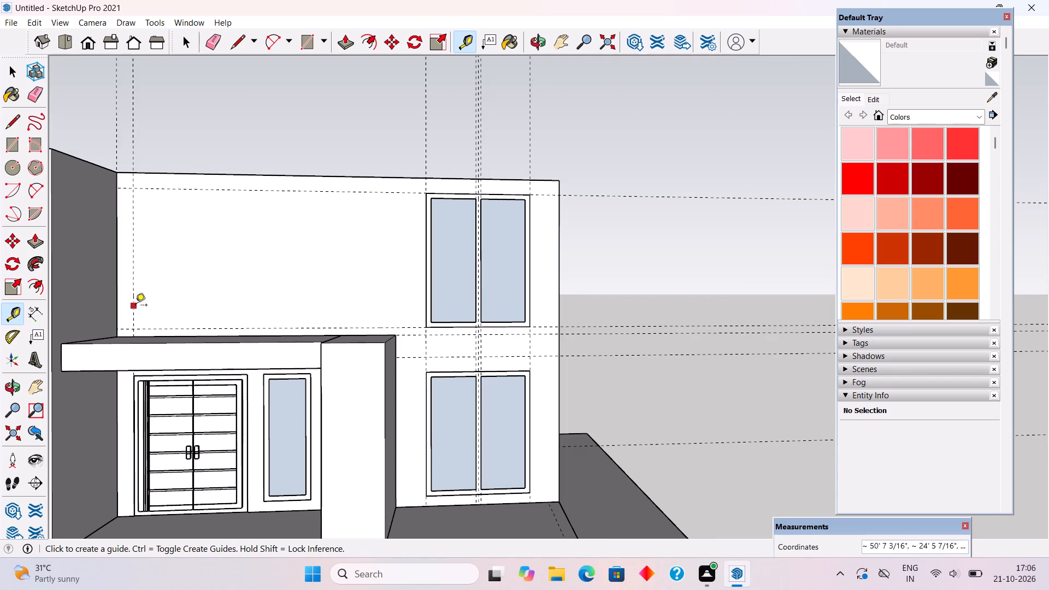
scroll(279, 411, up, 4)
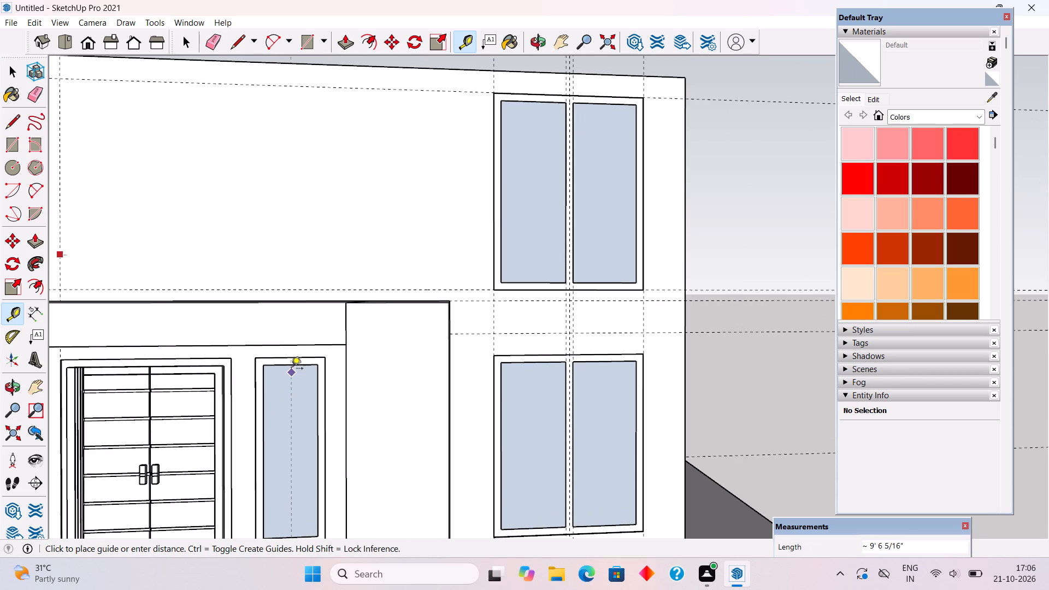
click(292, 365)
Examine from above and from the end of the front wall where the new vertical guide lies relative to the wall face.
middle_drag(292, 367, 266, 433)
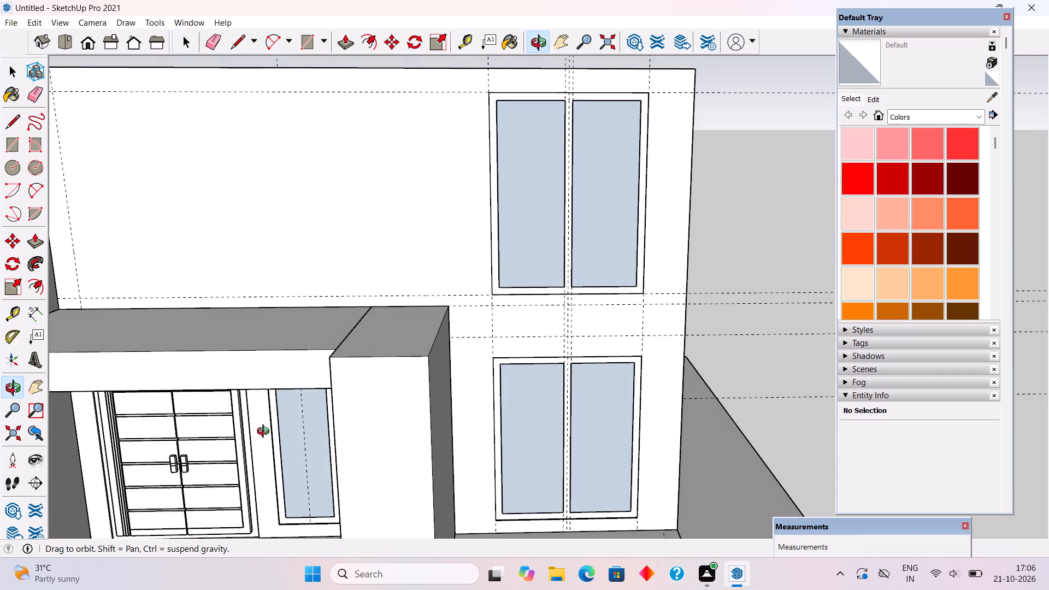
middle_drag(266, 433, 479, 589)
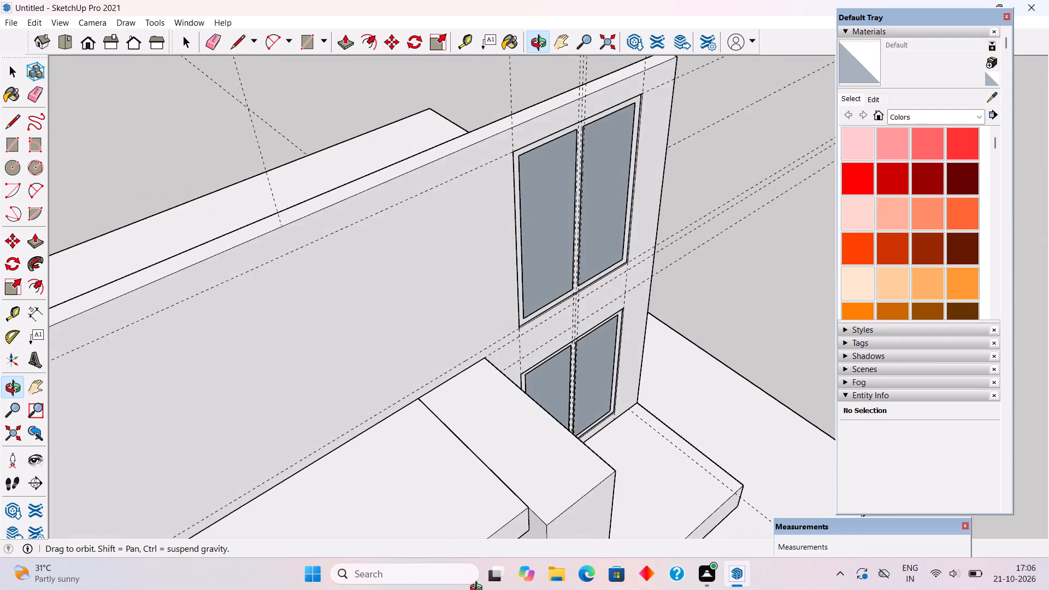
middle_drag(479, 589, 494, 574)
scroll(408, 399, down, 5)
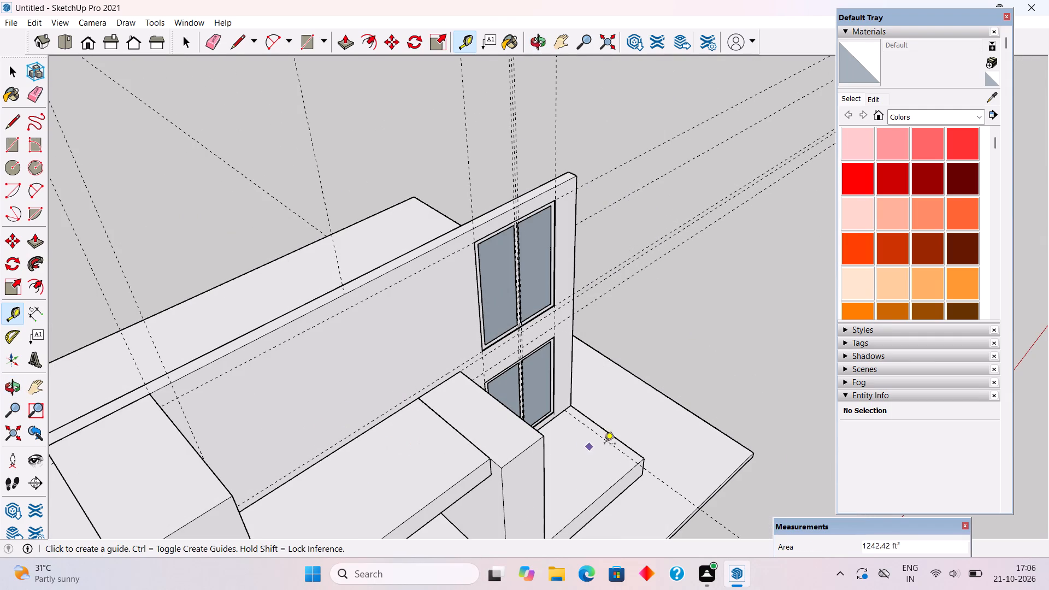
scroll(314, 427, down, 2)
middle_drag(234, 422, 322, 419)
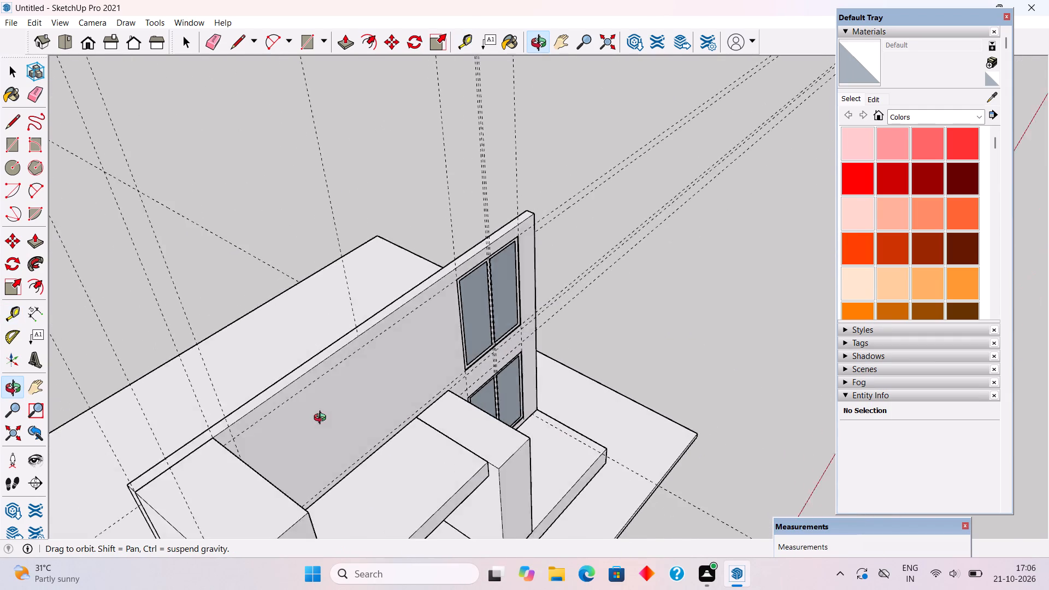
middle_drag(322, 419, 415, 405)
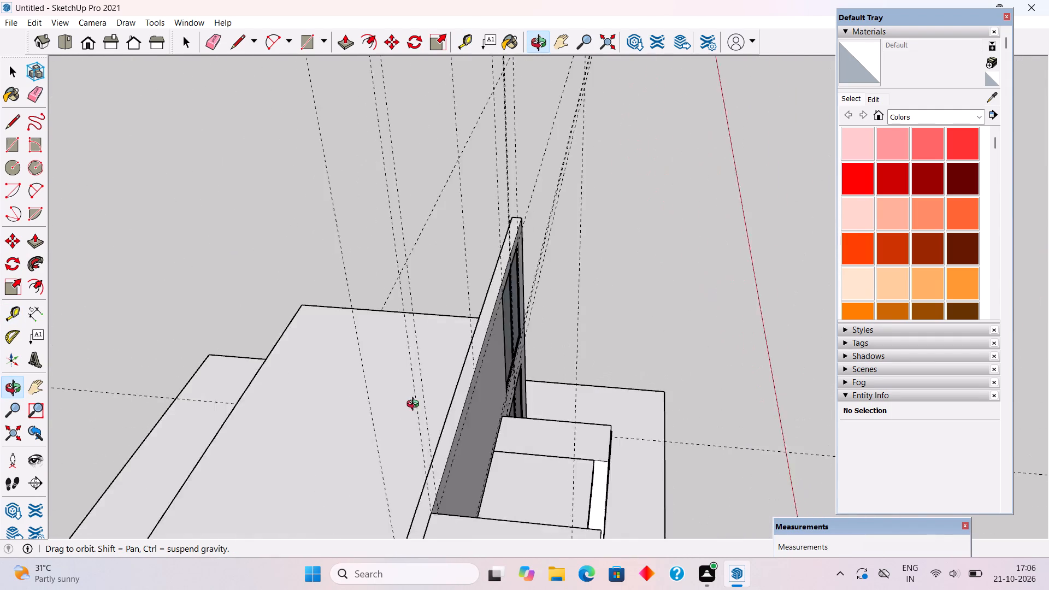
middle_drag(415, 405, 392, 408)
scroll(475, 363, up, 18)
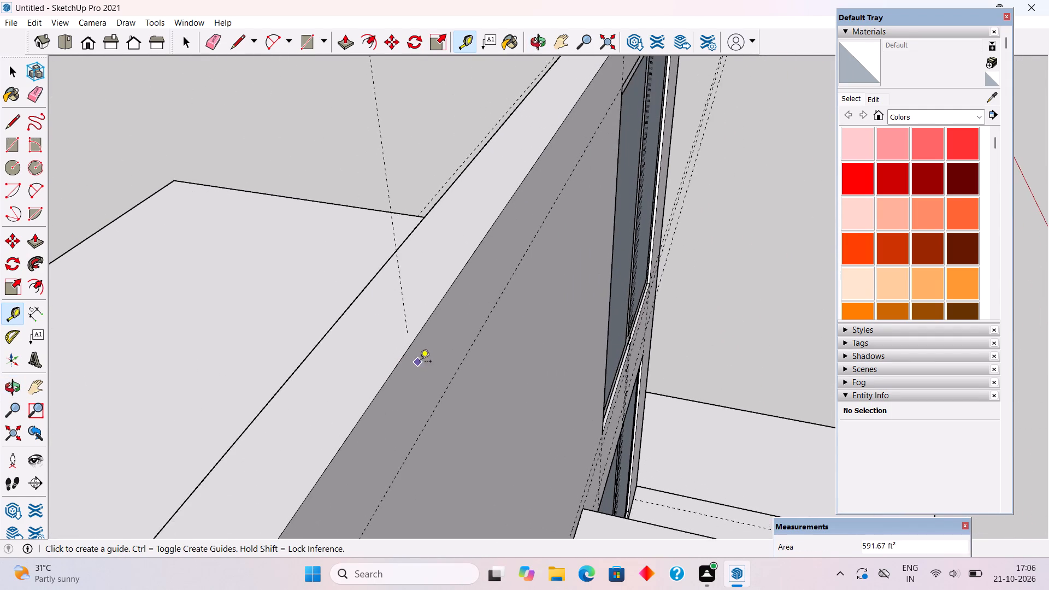
scroll(420, 362, up, 2)
scroll(417, 344, down, 3)
scroll(520, 375, down, 5)
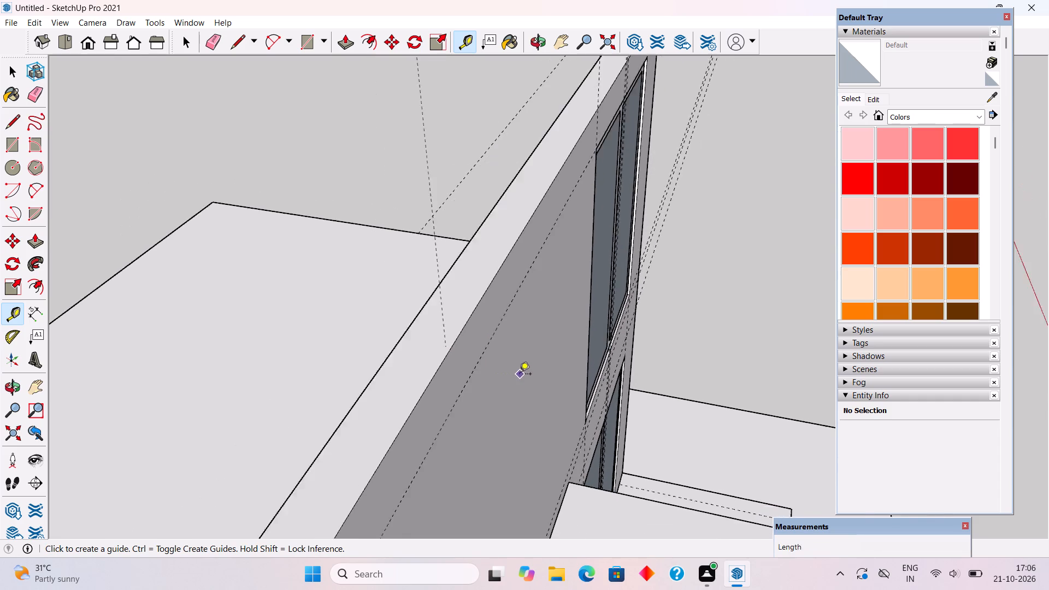
scroll(529, 383, down, 10)
scroll(627, 399, down, 9)
Place a vertical guide from the narrow entrance window's frame side to the middle of its top edge, extending up the front wall.
middle_drag(653, 449, 543, 377)
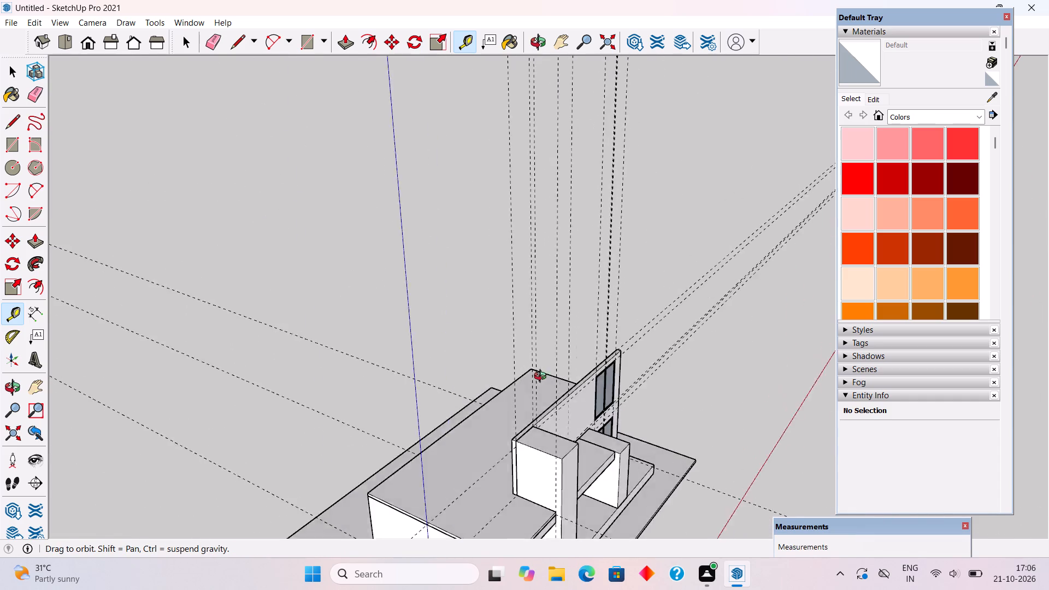
middle_drag(543, 377, 283, 277)
scroll(508, 460, up, 6)
scroll(463, 458, up, 9)
scroll(410, 343, up, 4)
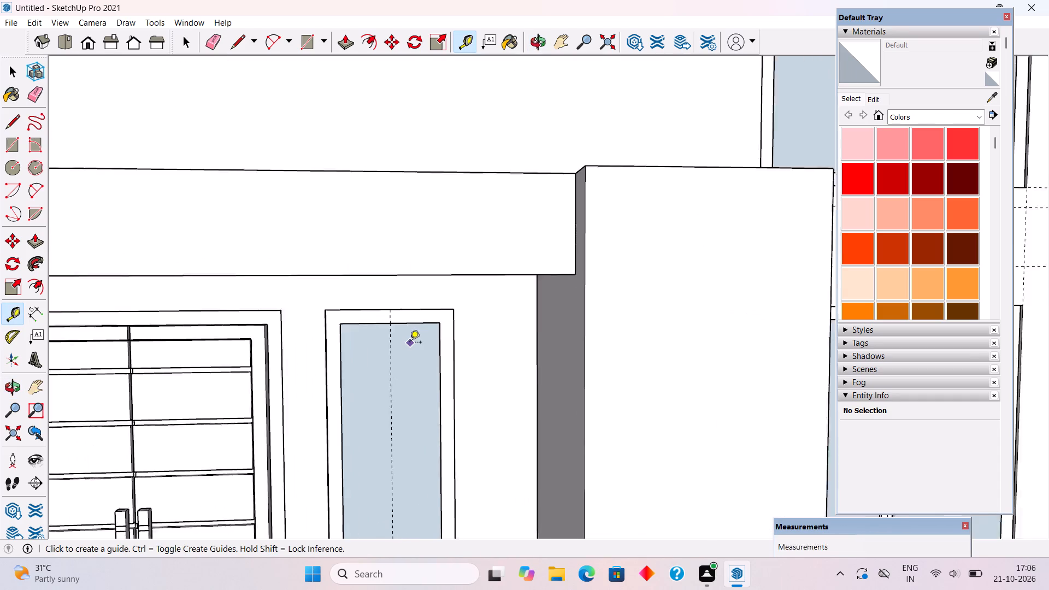
scroll(410, 343, up, 1)
middle_drag(397, 323, 275, 314)
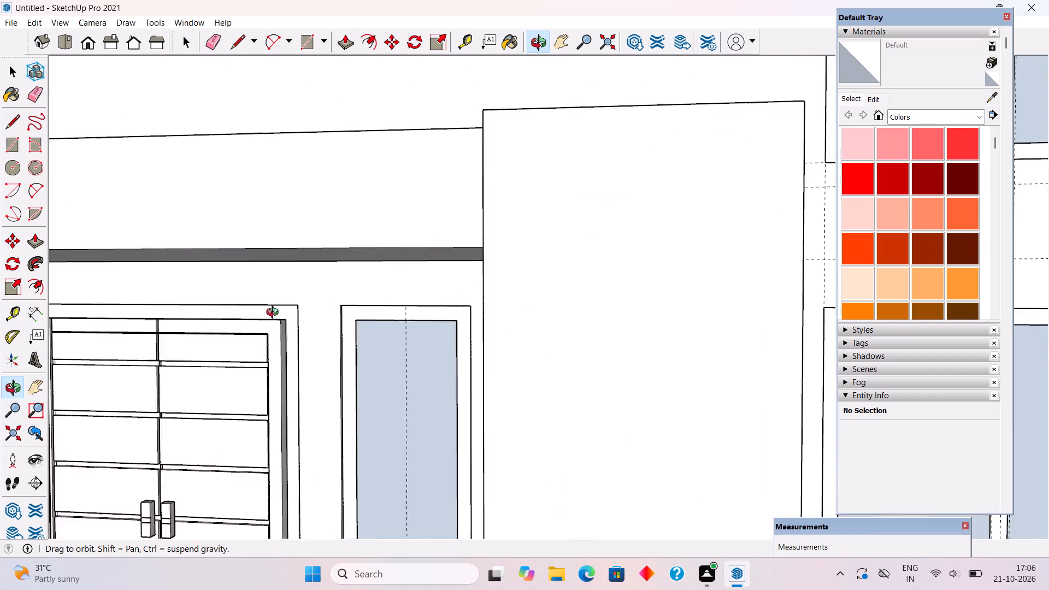
middle_drag(275, 314, 328, 364)
scroll(320, 351, down, 3)
scroll(366, 386, down, 4)
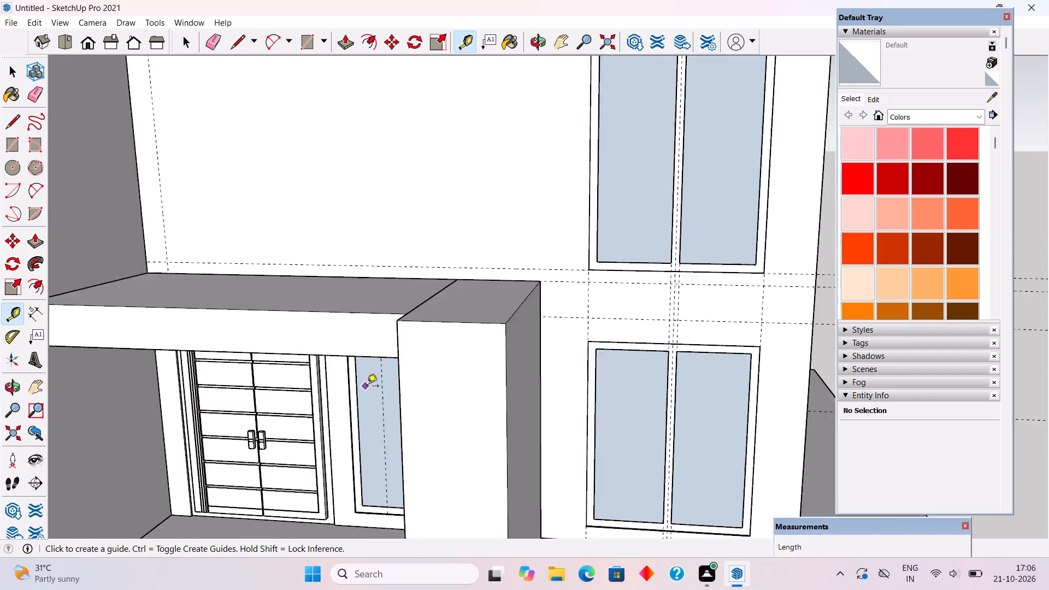
scroll(367, 387, down, 1)
middle_drag(408, 411, 544, 410)
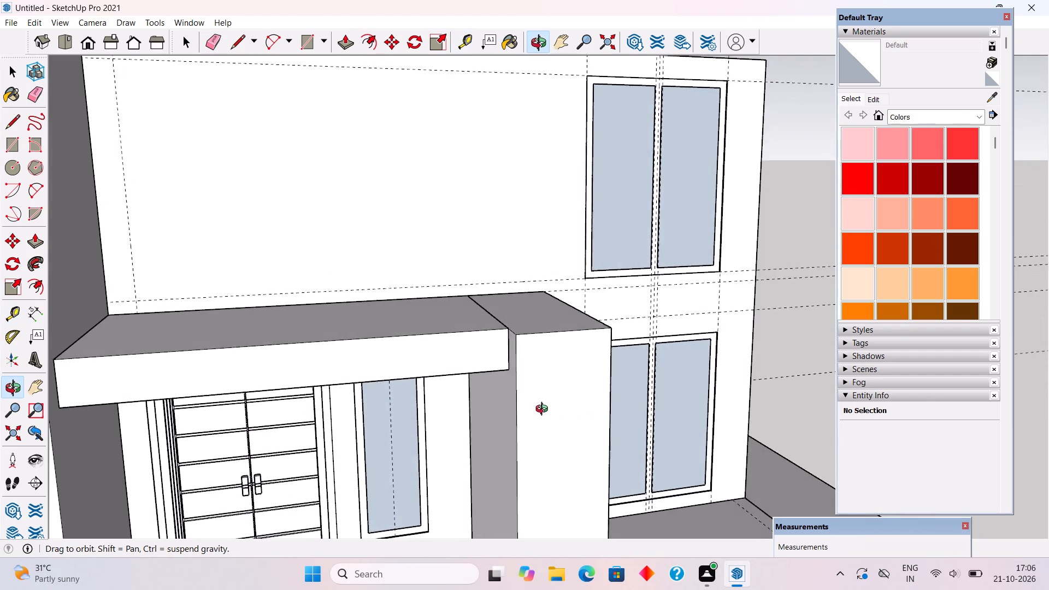
middle_drag(544, 410, 575, 335)
scroll(403, 392, up, 5)
scroll(351, 352, up, 7)
middle_drag(442, 295, 492, 228)
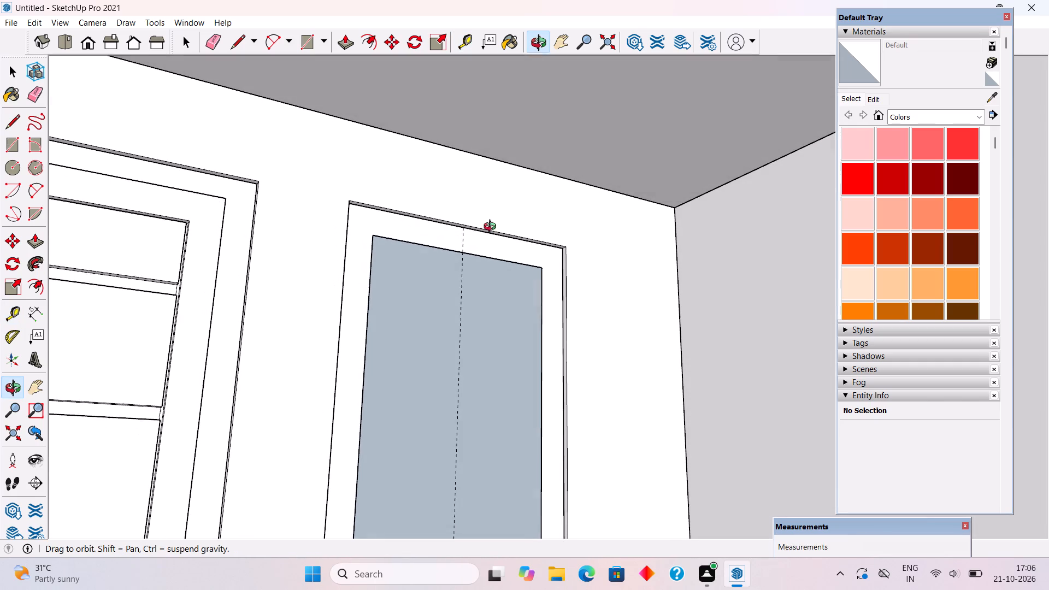
middle_drag(492, 228, 493, 228)
click(340, 340)
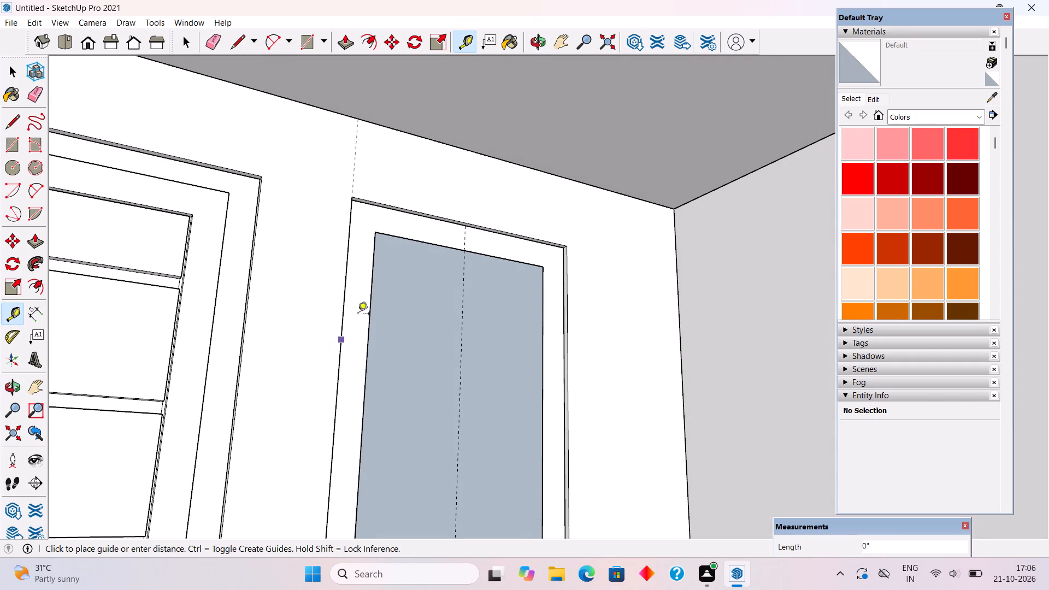
click(469, 221)
scroll(453, 235, down, 10)
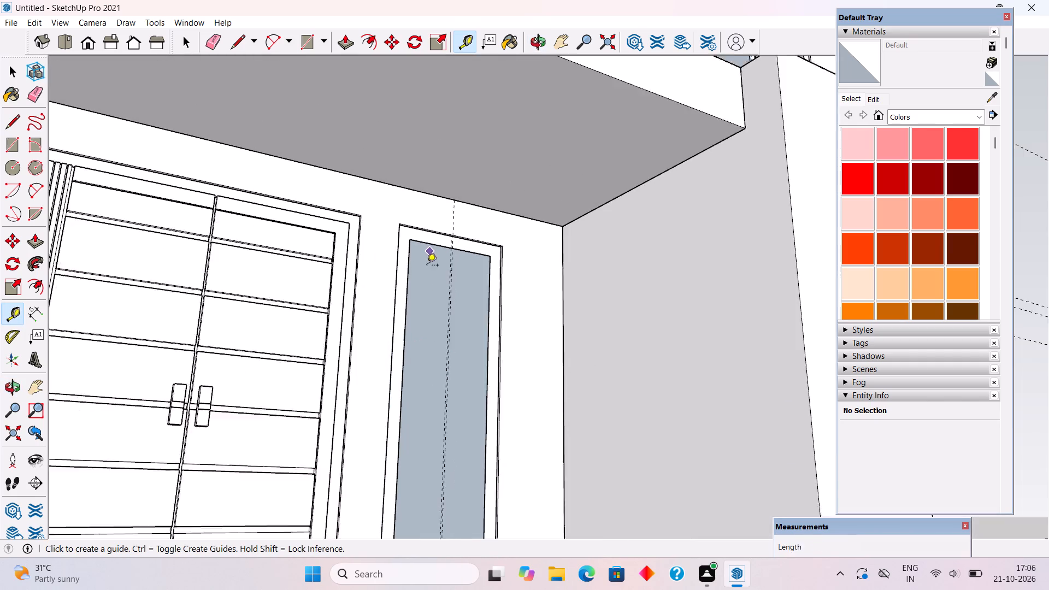
scroll(423, 256, down, 6)
scroll(465, 436, down, 5)
middle_drag(401, 283, 333, 501)
scroll(435, 251, up, 4)
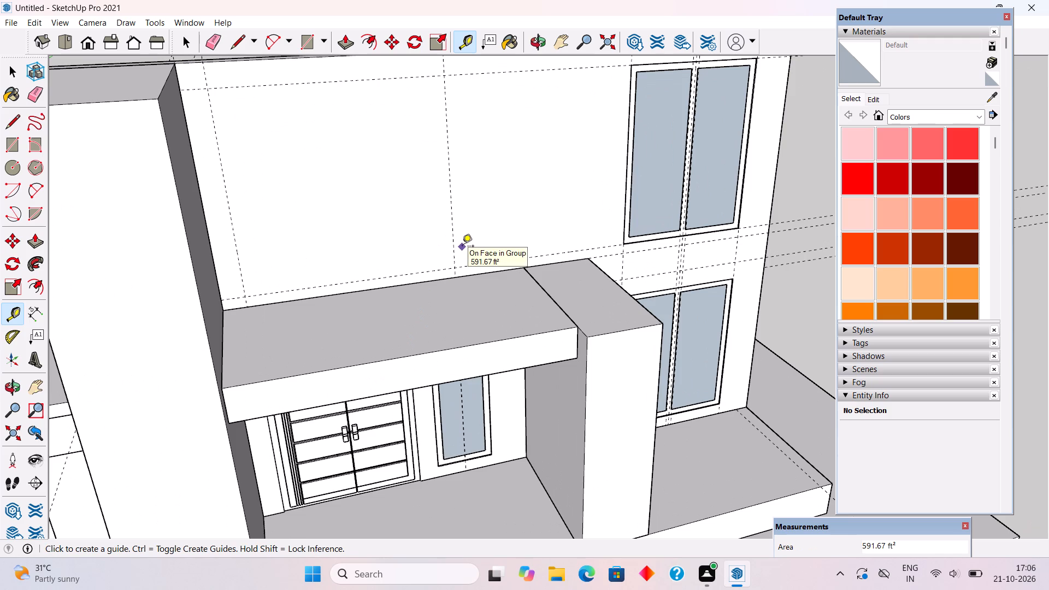
Open the front wall group and draw a 9' 6" by 9' rectangle between the guides on the upper wall above the entrance canopy.
key(space)
double_click(339, 251)
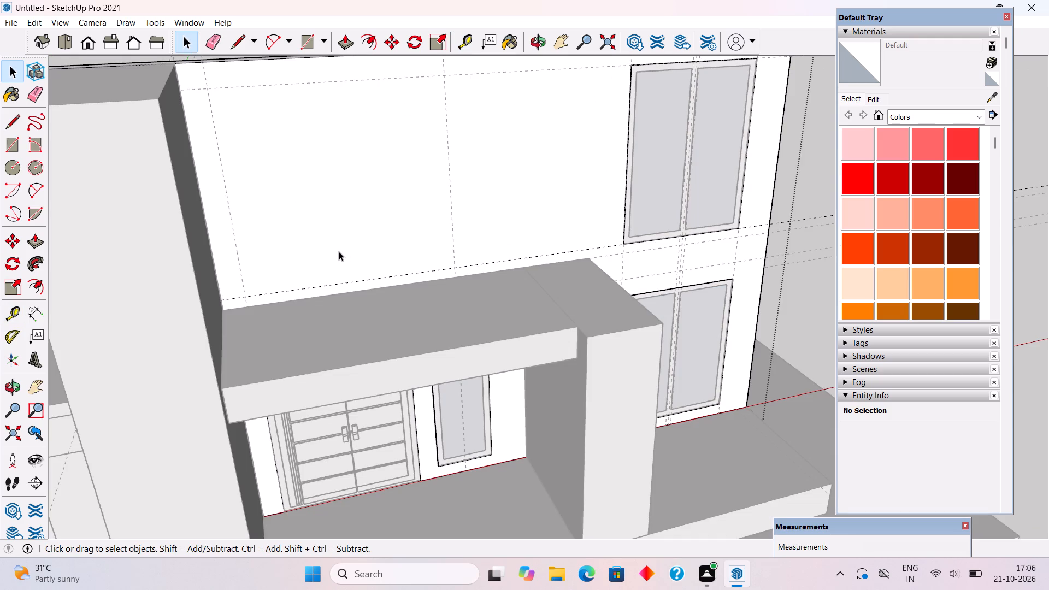
scroll(343, 255, down, 4)
middle_drag(396, 333, 311, 182)
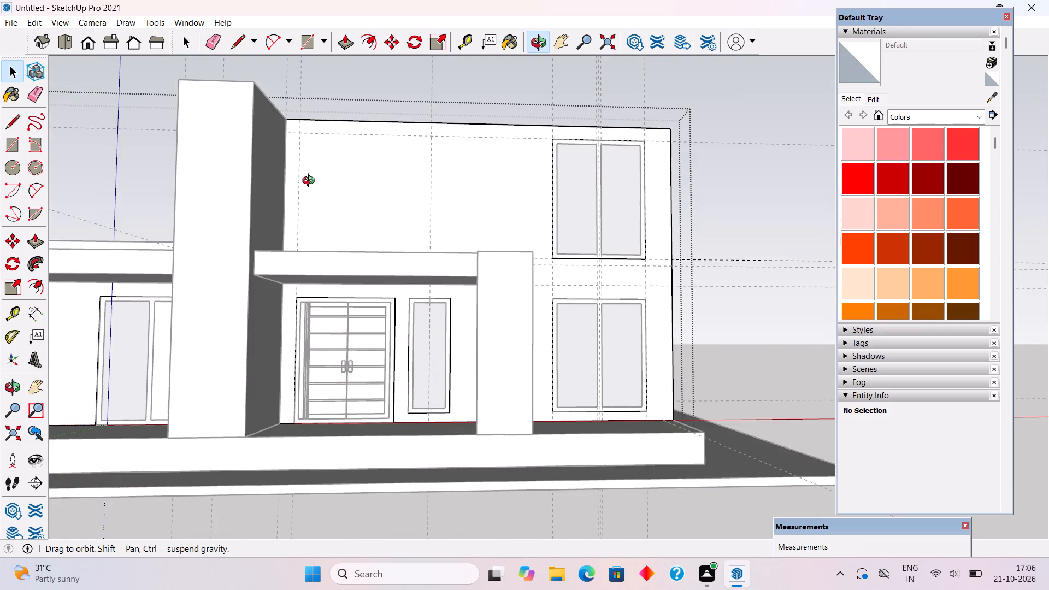
middle_drag(311, 182, 239, 188)
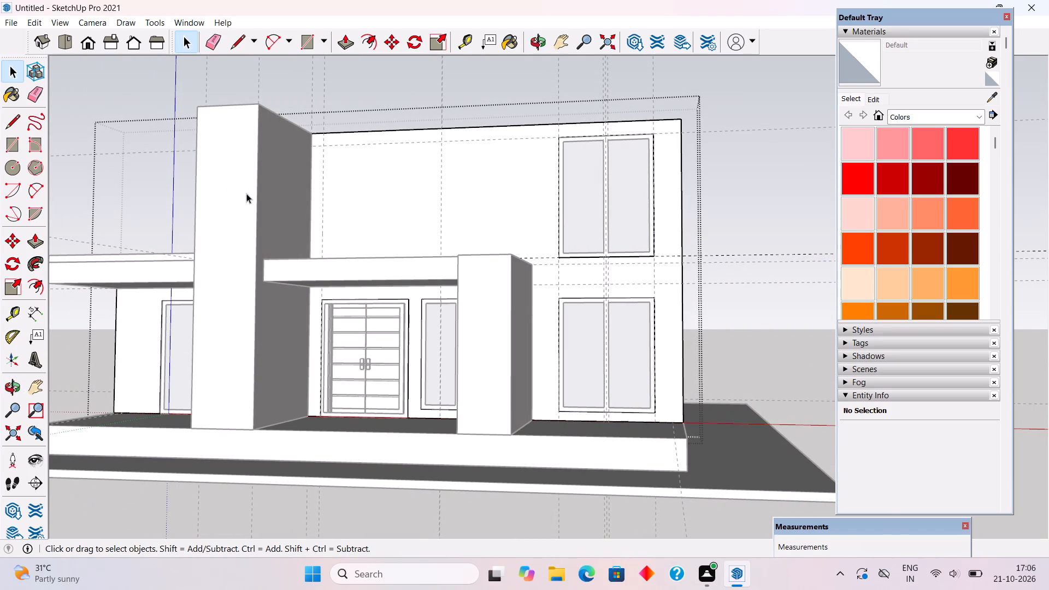
middle_drag(428, 280, 505, 335)
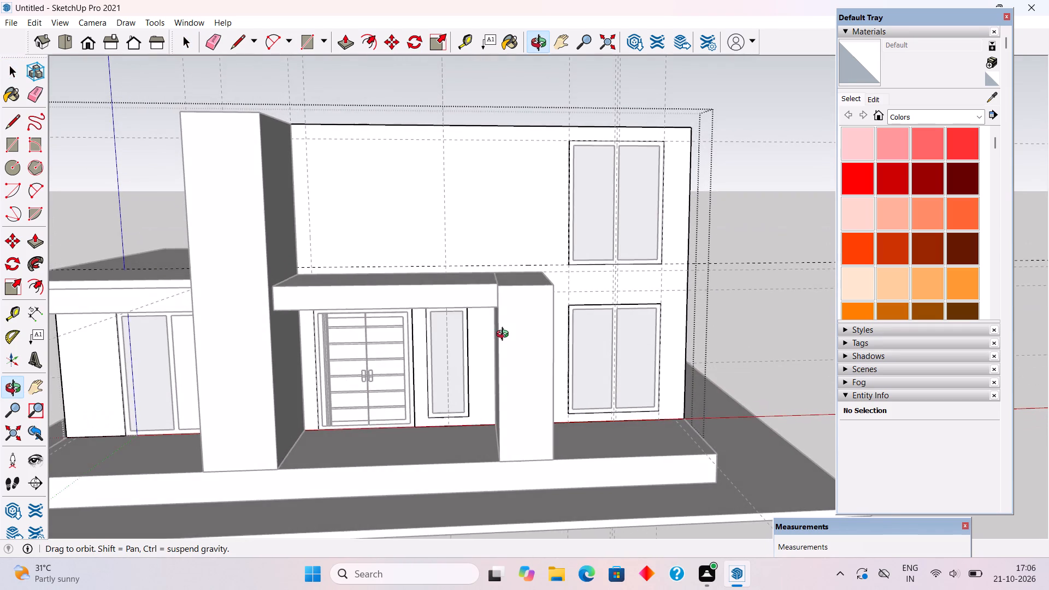
middle_drag(505, 335, 516, 348)
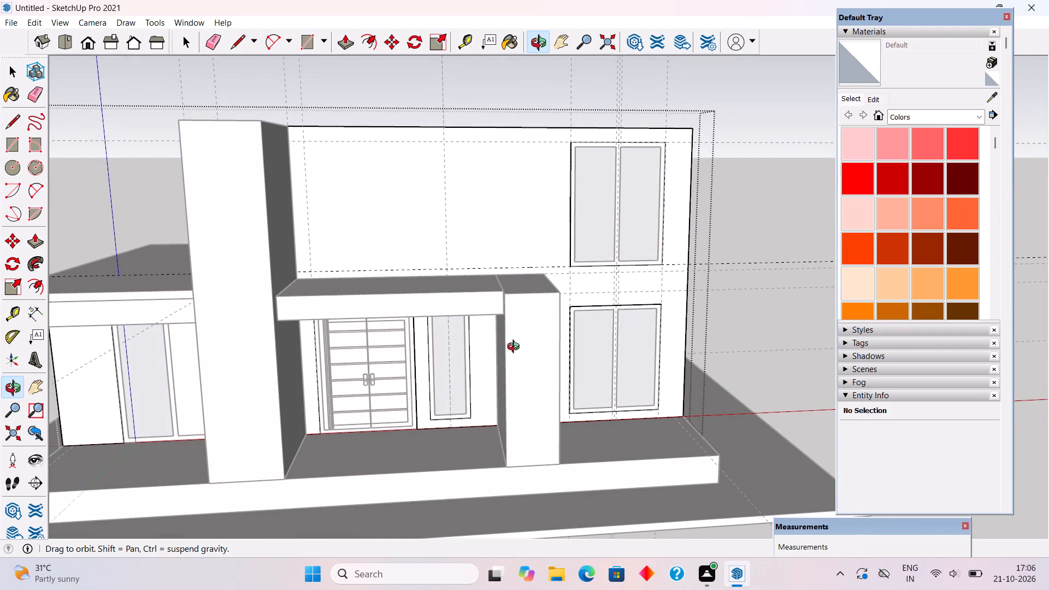
middle_drag(516, 348, 520, 351)
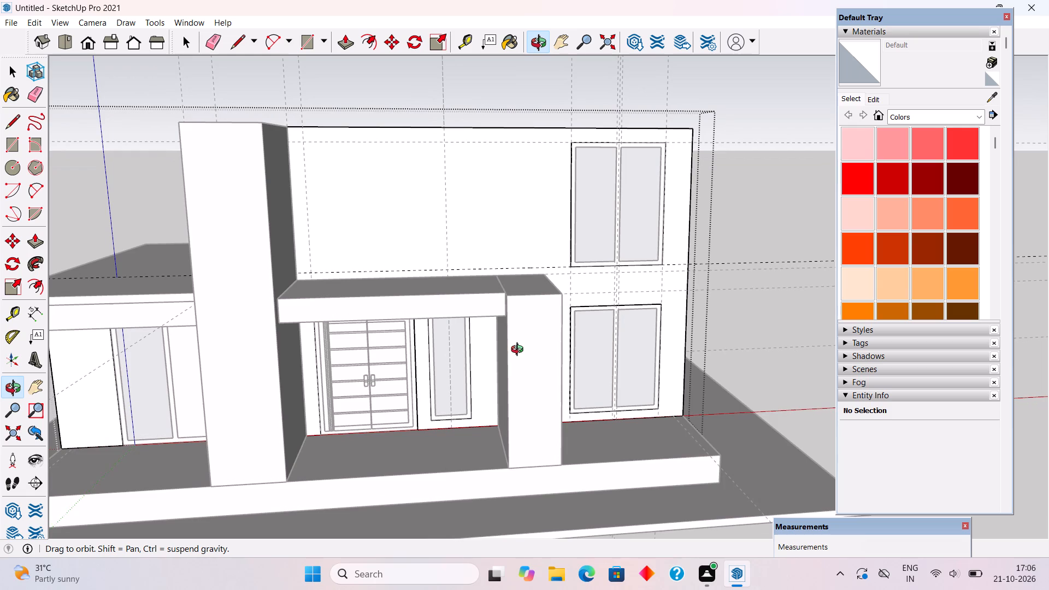
middle_drag(520, 351, 521, 355)
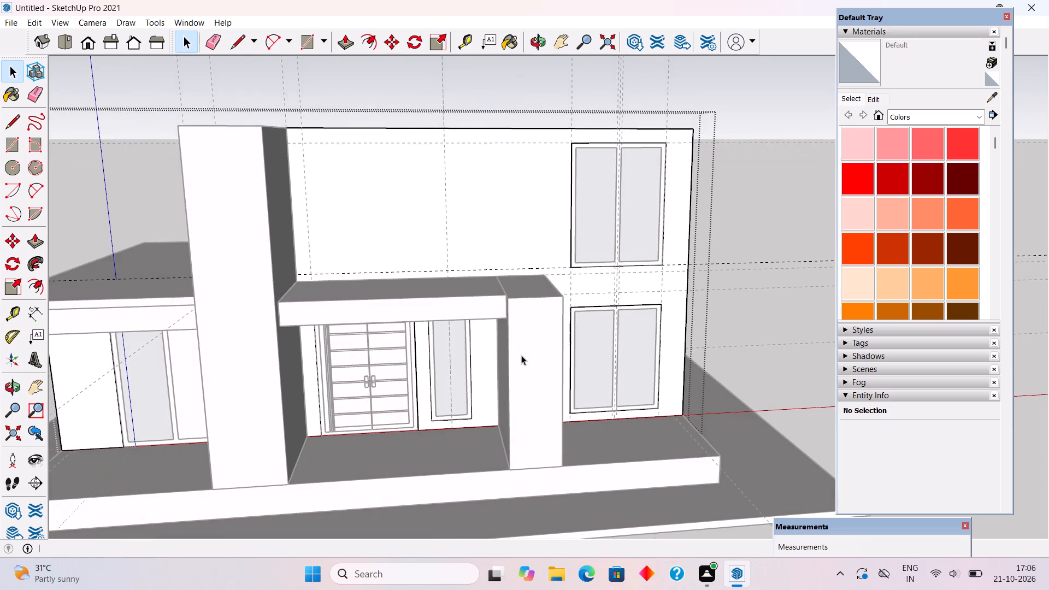
scroll(521, 355, down, 2)
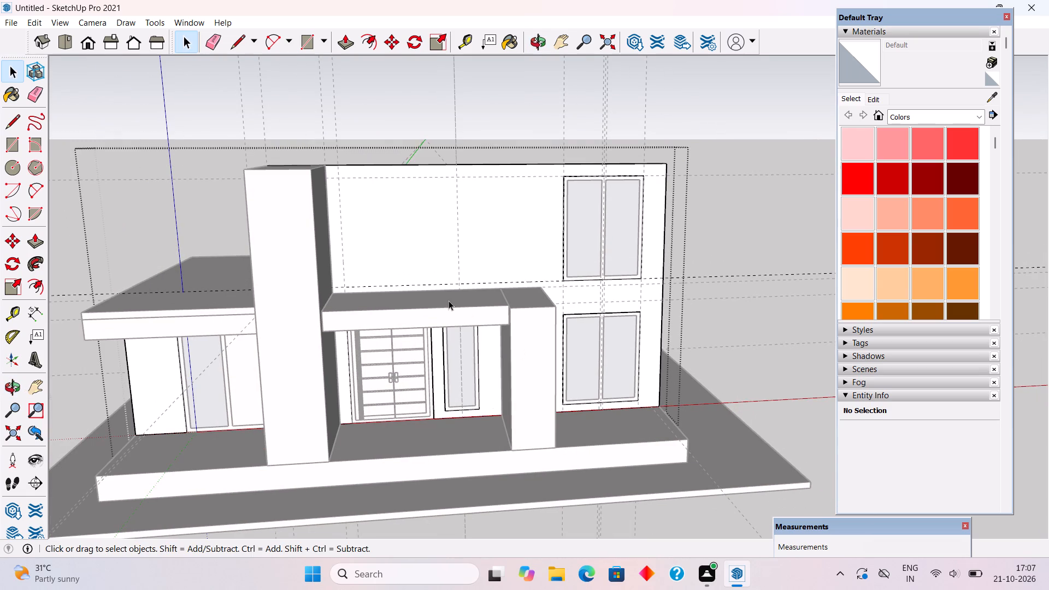
scroll(449, 300, up, 1)
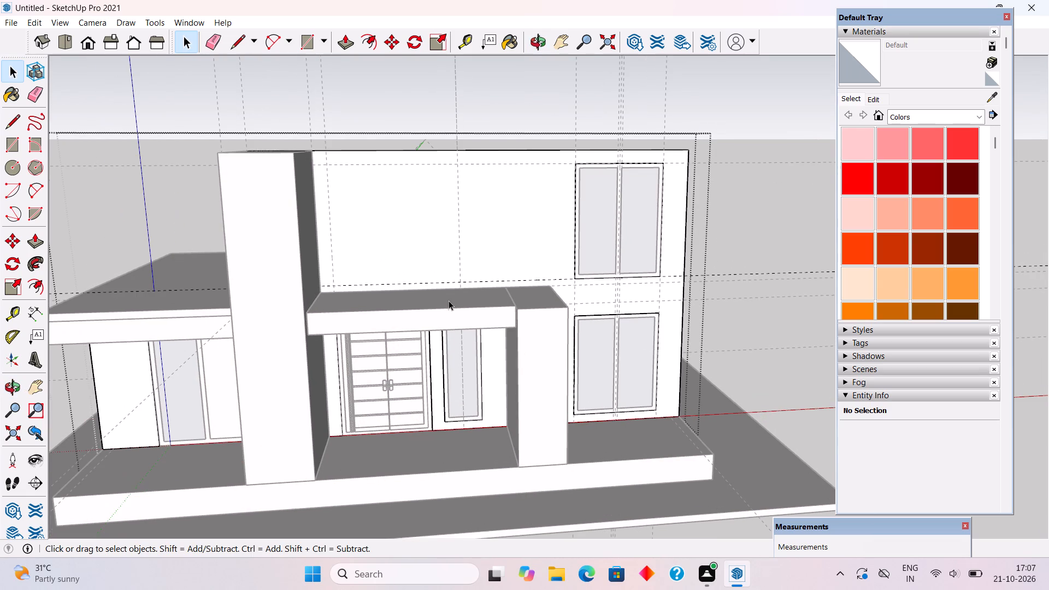
scroll(306, 190, up, 4)
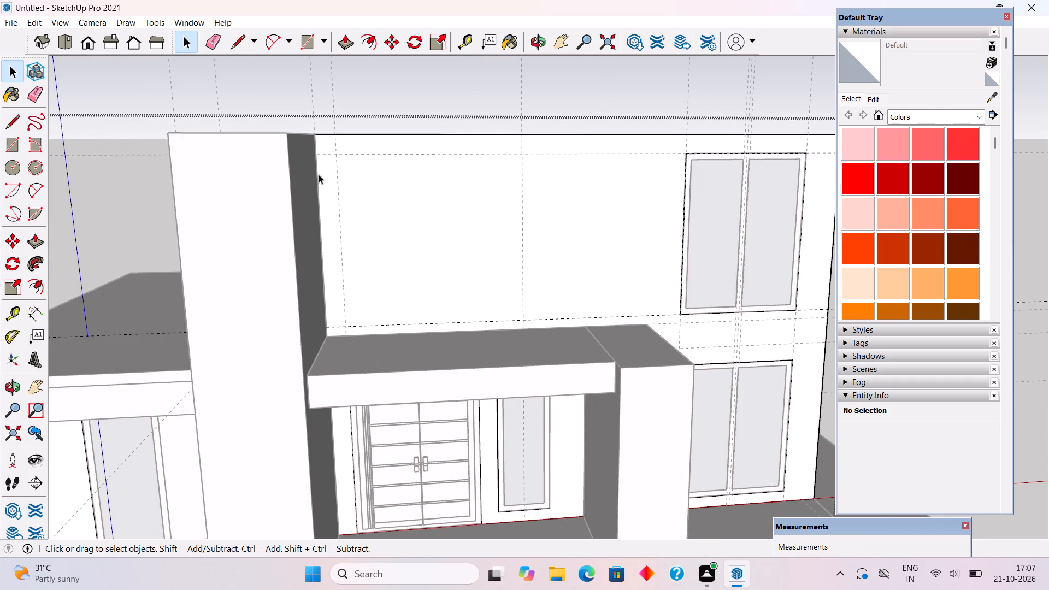
key(r)
click(338, 151)
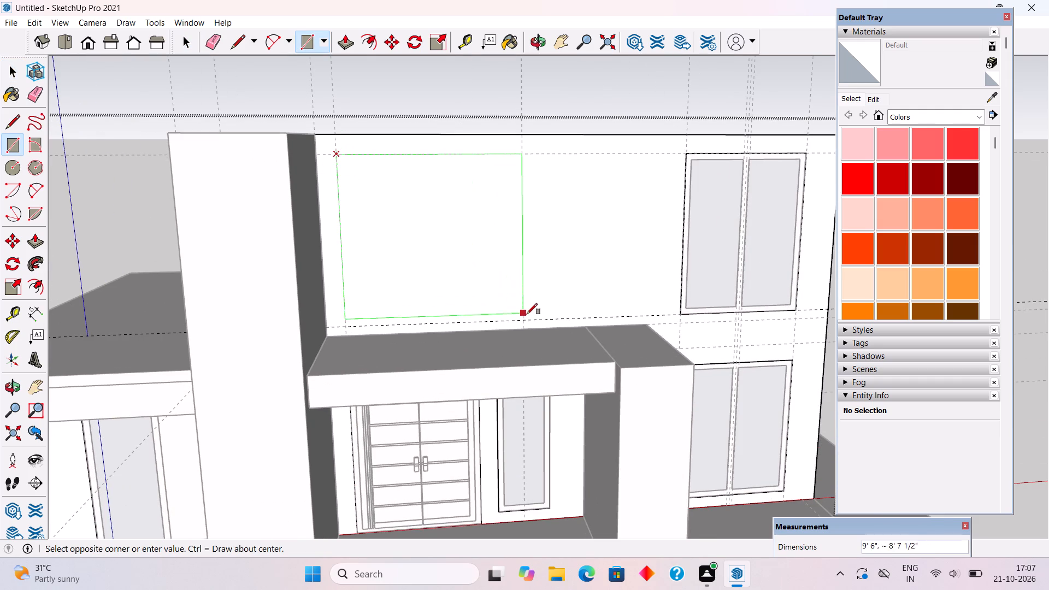
click(525, 320)
Push the rectangle through the wall thickness to cut the upper window opening, and leave the wall group.
key(p)
drag(457, 310, 447, 290)
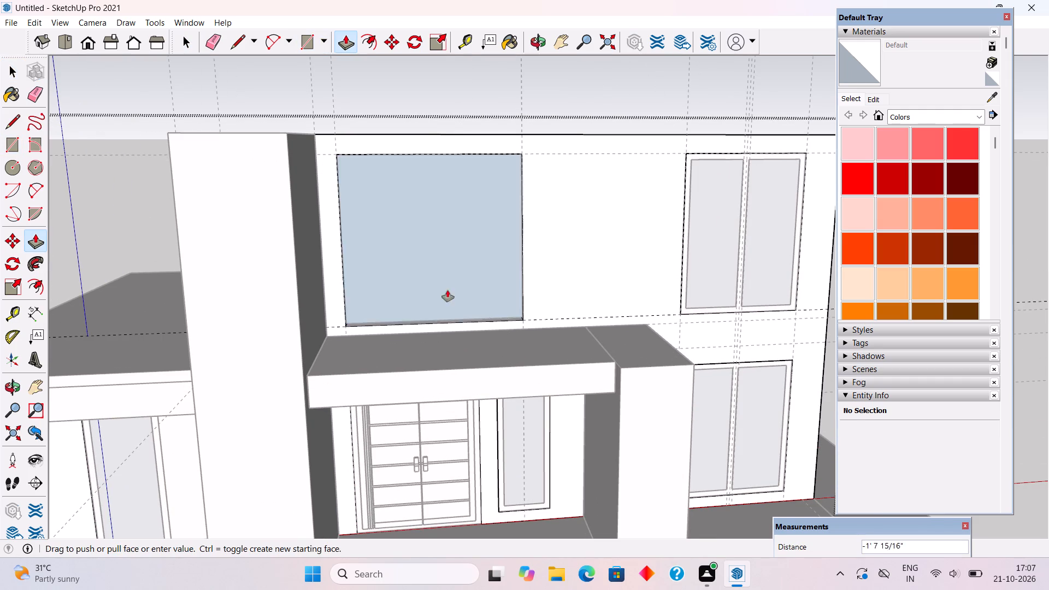
drag(447, 290, 410, 205)
key(space)
click(381, 95)
Draw a 9' 6" by 9' rectangle corner to corner across the new upper opening, outside the wall group.
scroll(312, 175, up, 1)
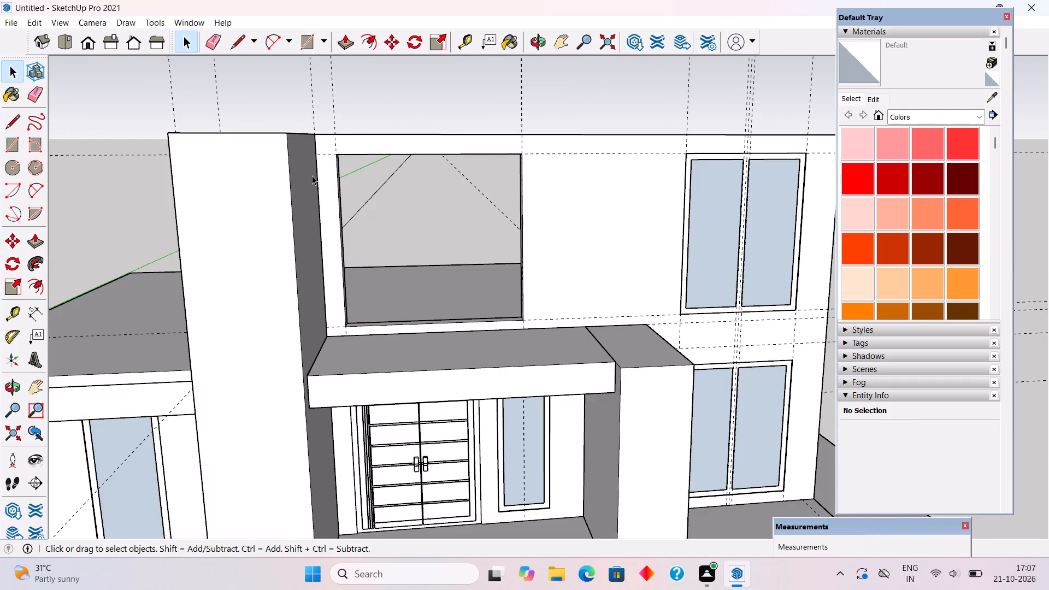
scroll(312, 175, up, 4)
key(r)
click(348, 144)
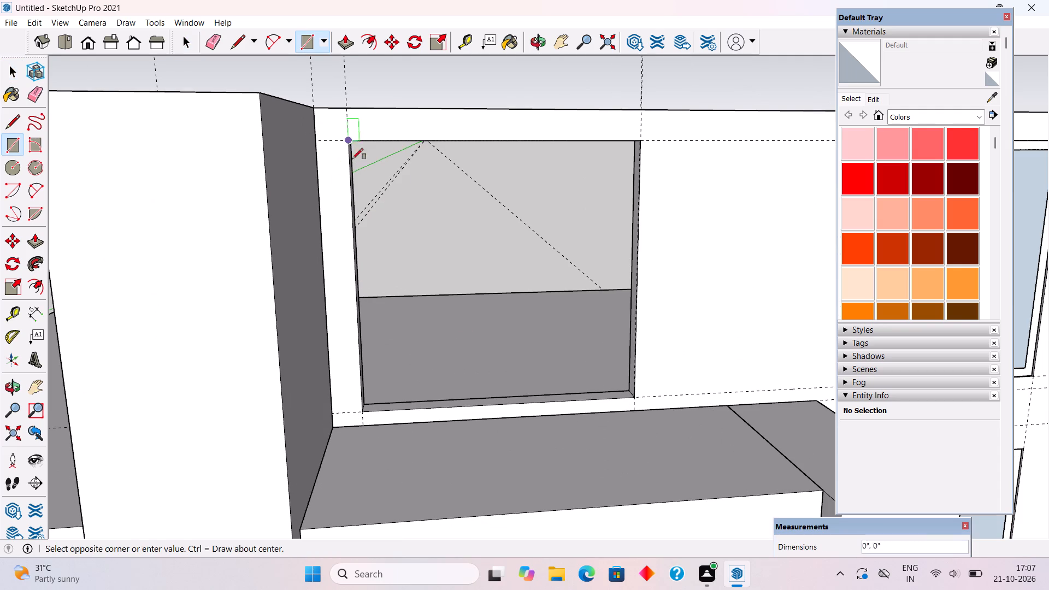
click(634, 397)
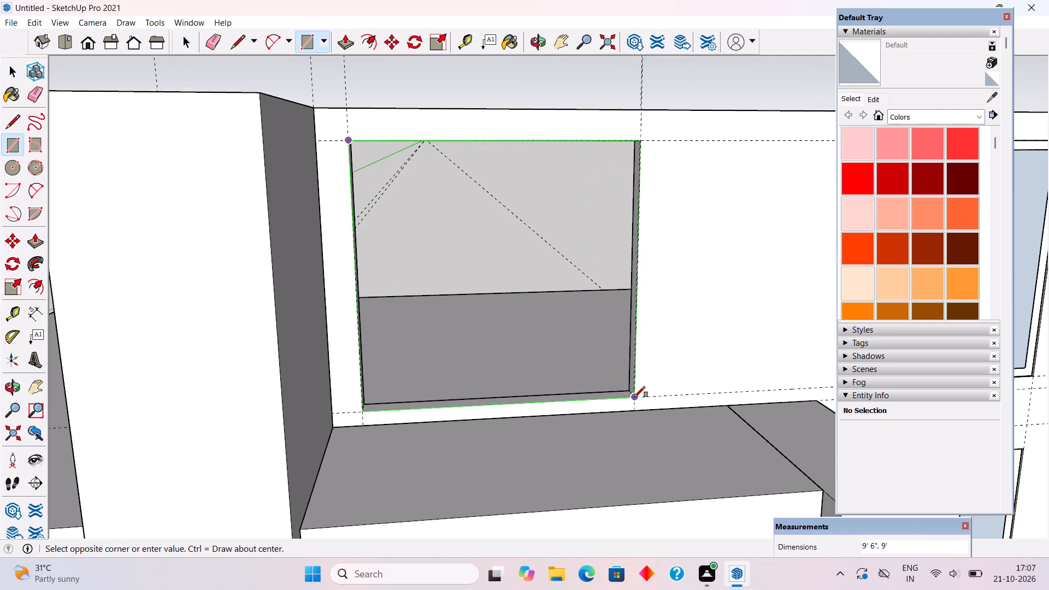
Offset the window rectangle's outline 4" inward to form the frame border.
key(f)
click(579, 396)
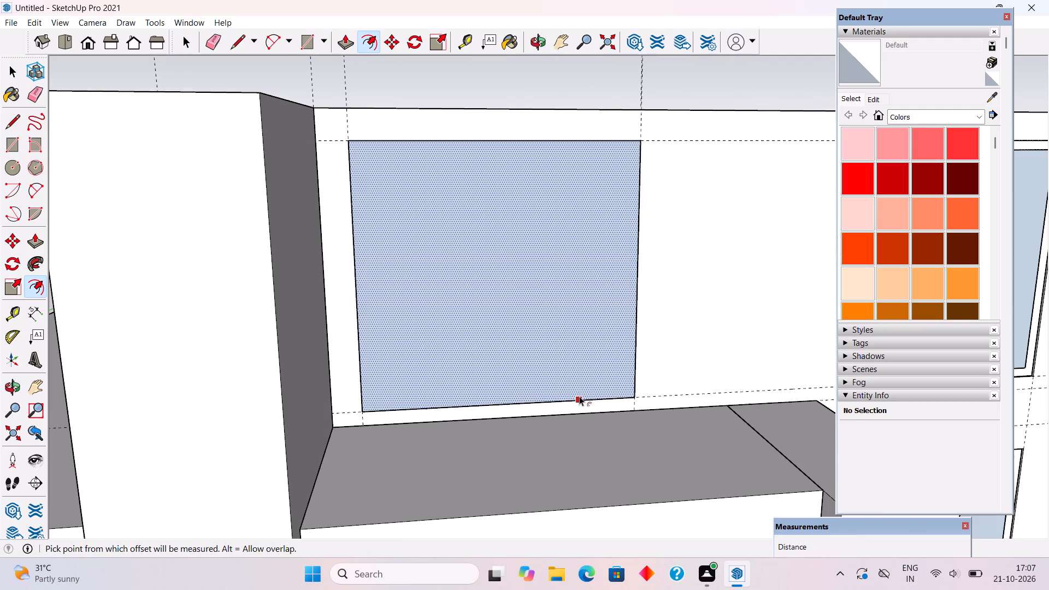
key(4)
key(shift+quotedbl)
key(Return)
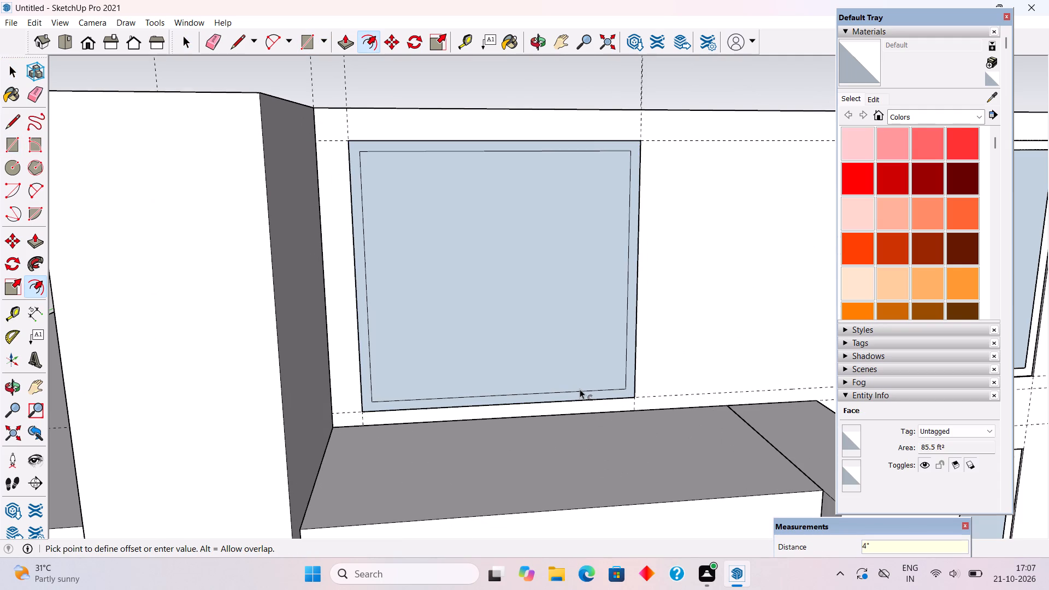
Place a vertical guide 3.5' from the inner frame edge nearest the tall pillar, and another 4" back from it toward the pillar.
key(t)
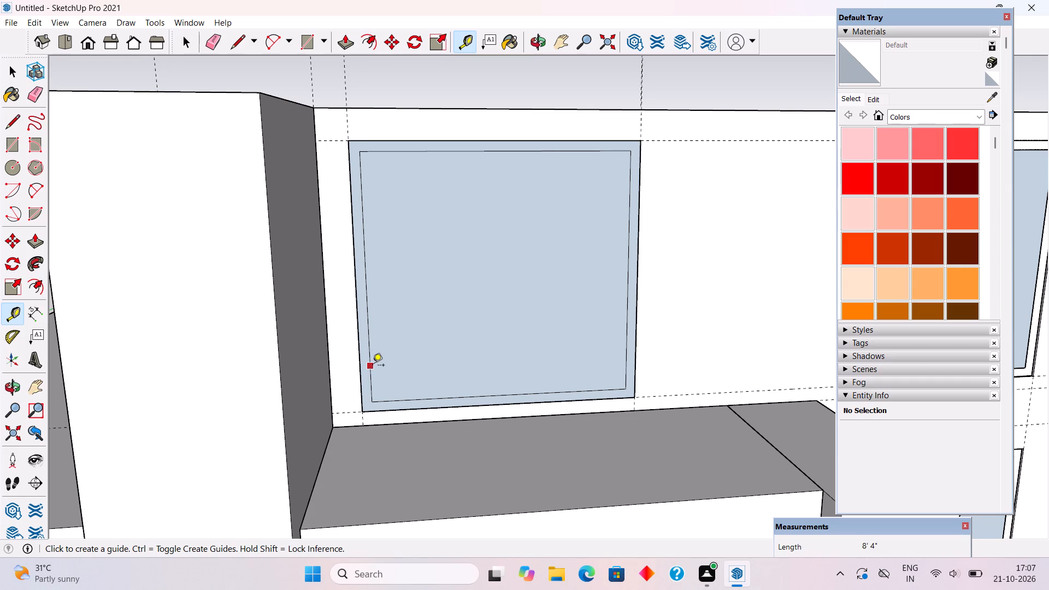
click(373, 366)
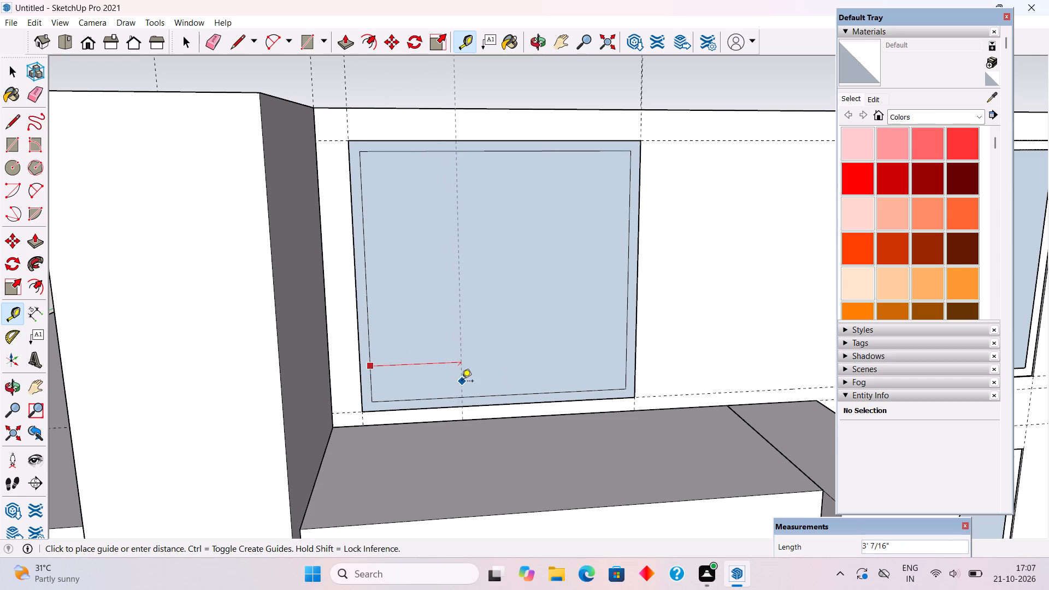
text(3.5')
key(Return)
click(475, 361)
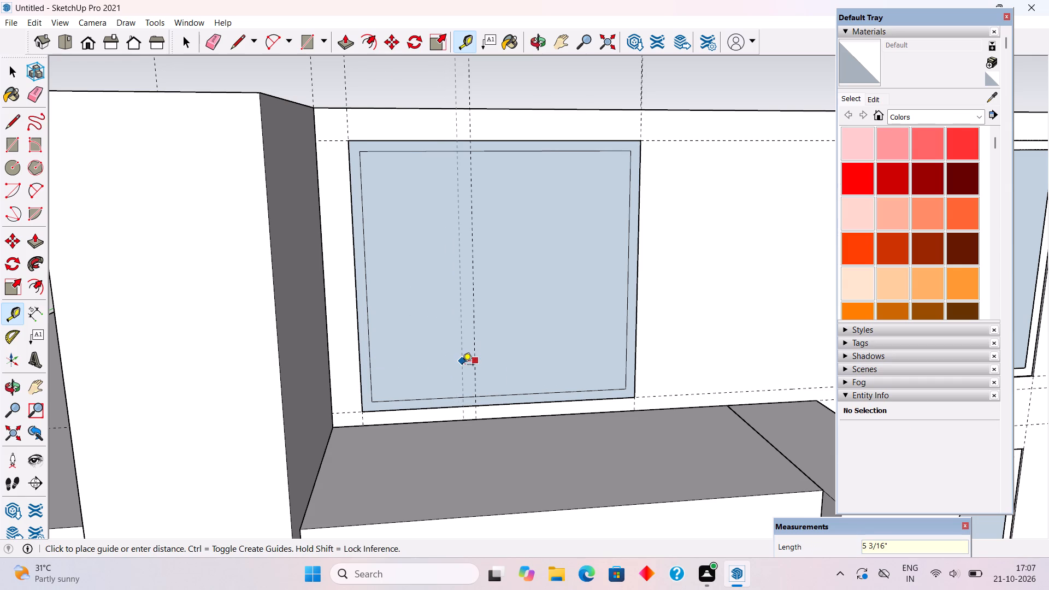
text(4")
key(Return)
key(space)
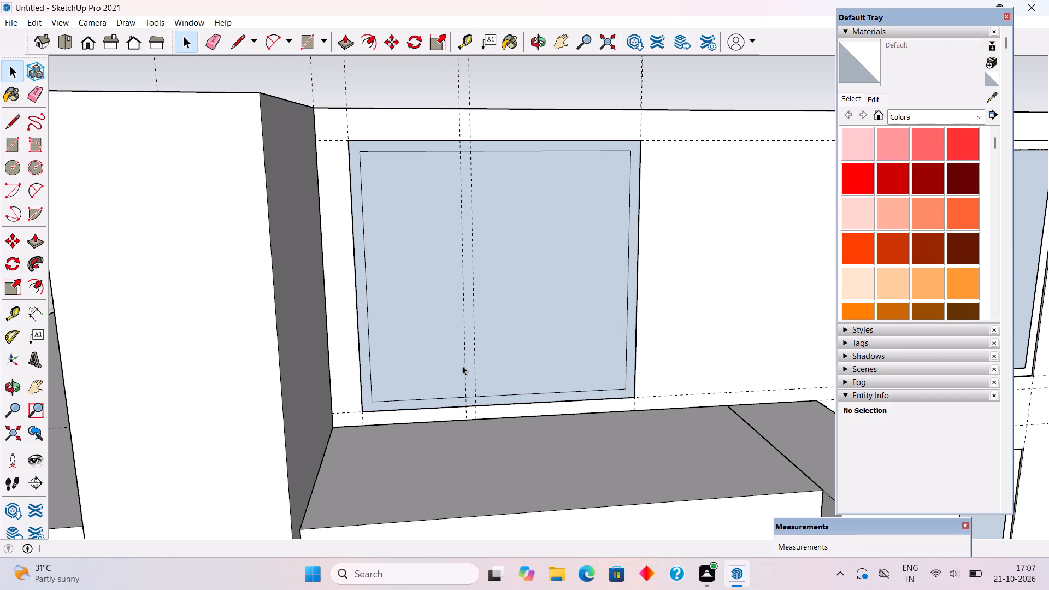
Draw the mullion's two vertical edges along the 4" guides and erase the short inner frame segments between them.
key(l)
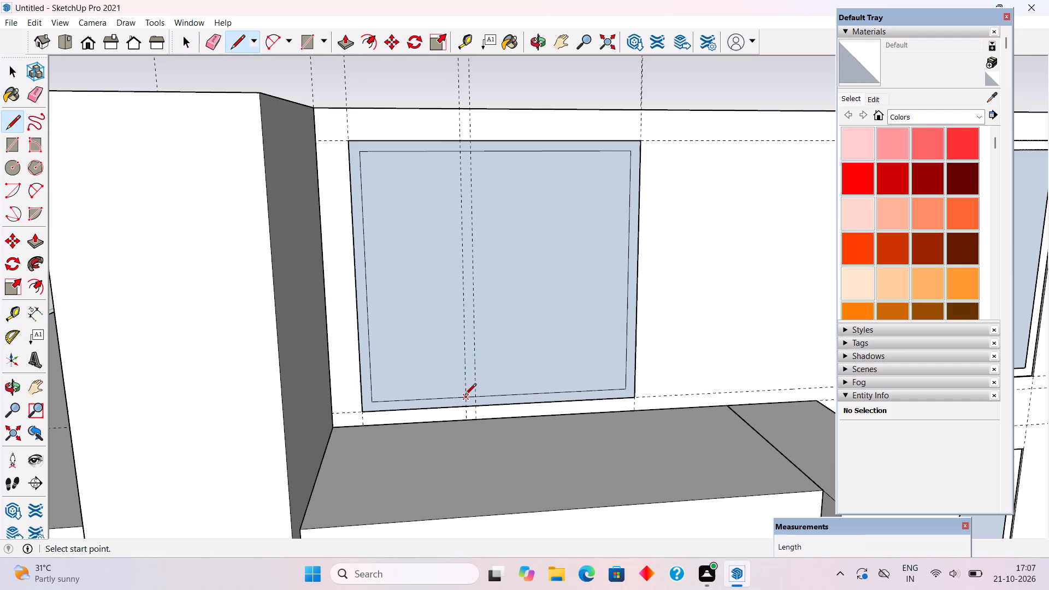
click(465, 396)
click(458, 152)
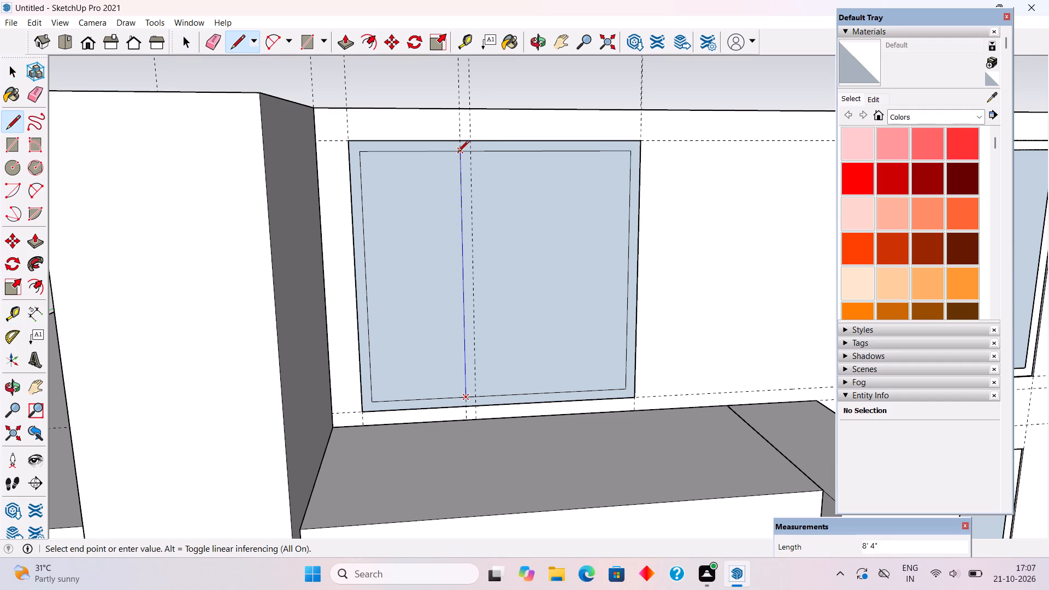
click(468, 152)
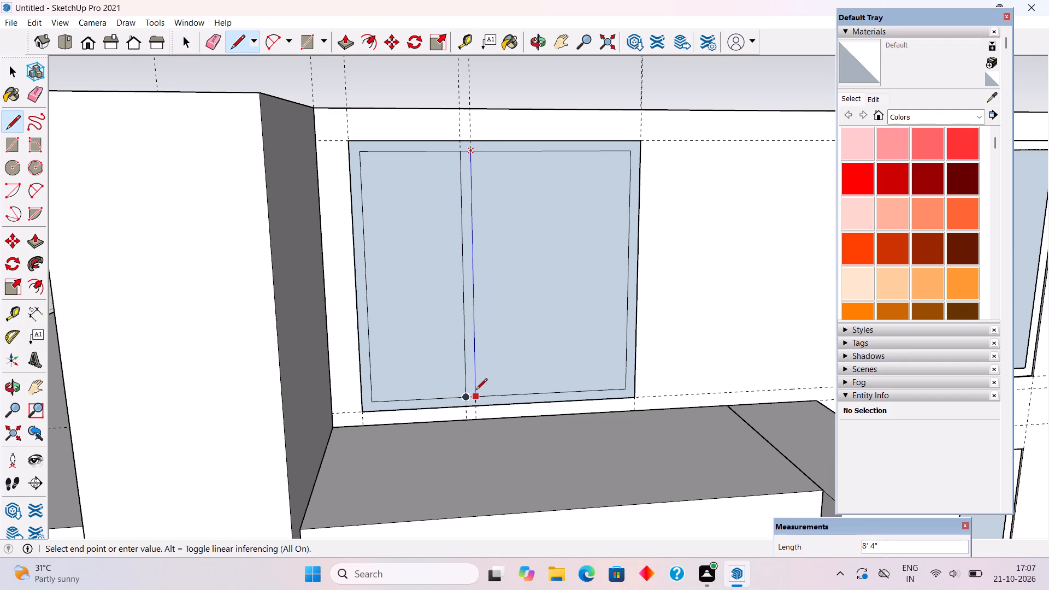
click(476, 393)
key(e)
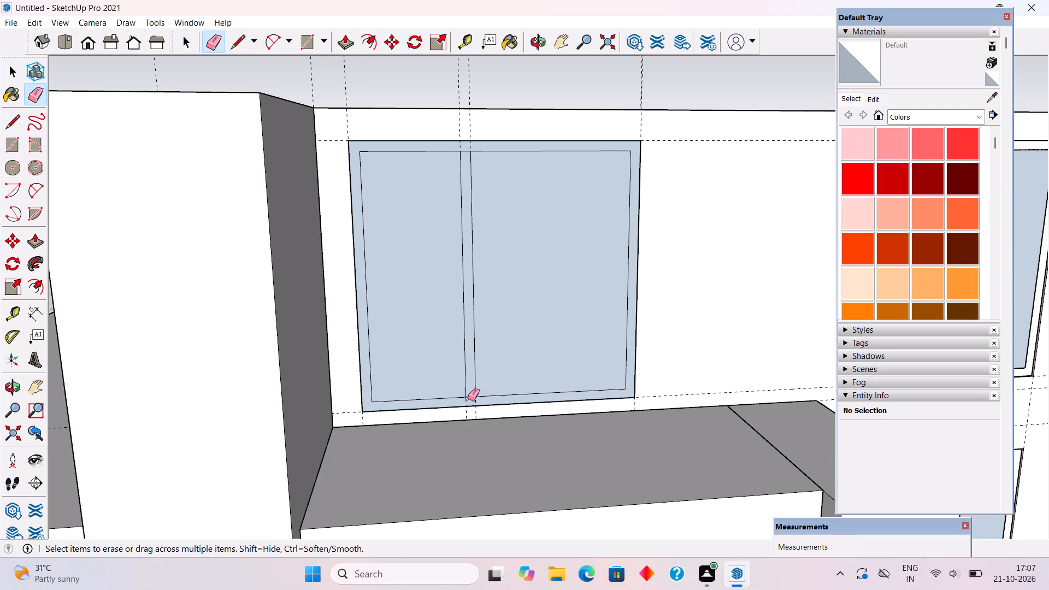
click(473, 396)
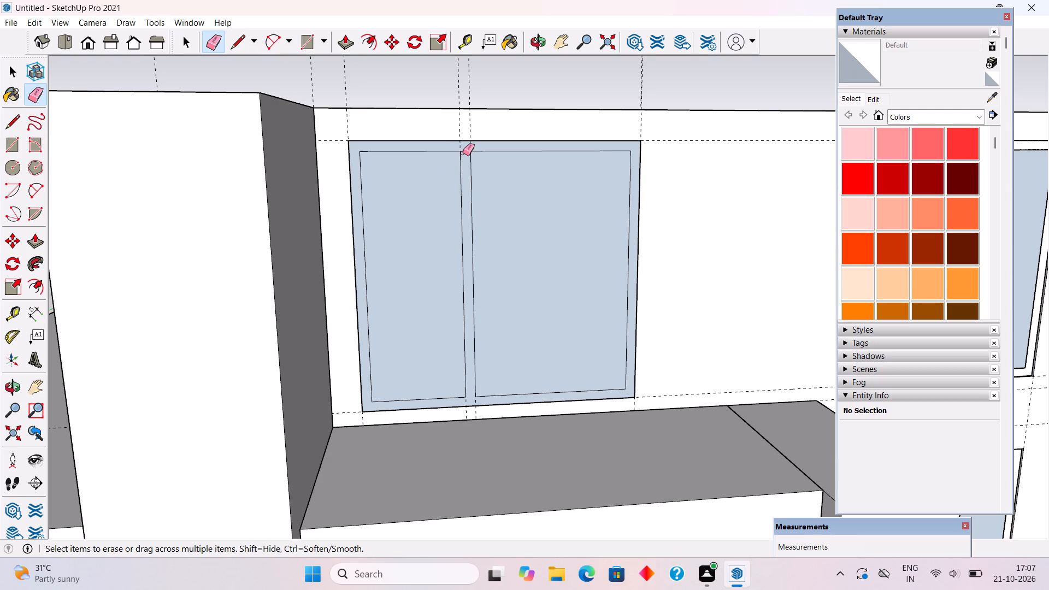
click(466, 151)
Delete the two pane faces on either side of the mullion.
key(space)
click(449, 300)
key(Delete)
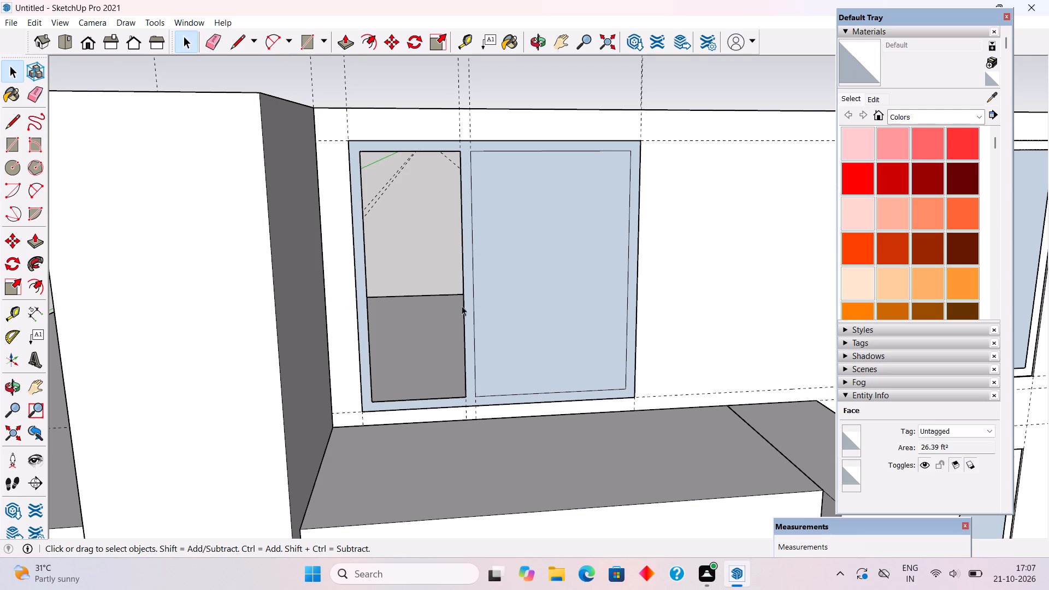
click(478, 311)
key(Delete)
Extrude the window frame face 4" outward.
key(p)
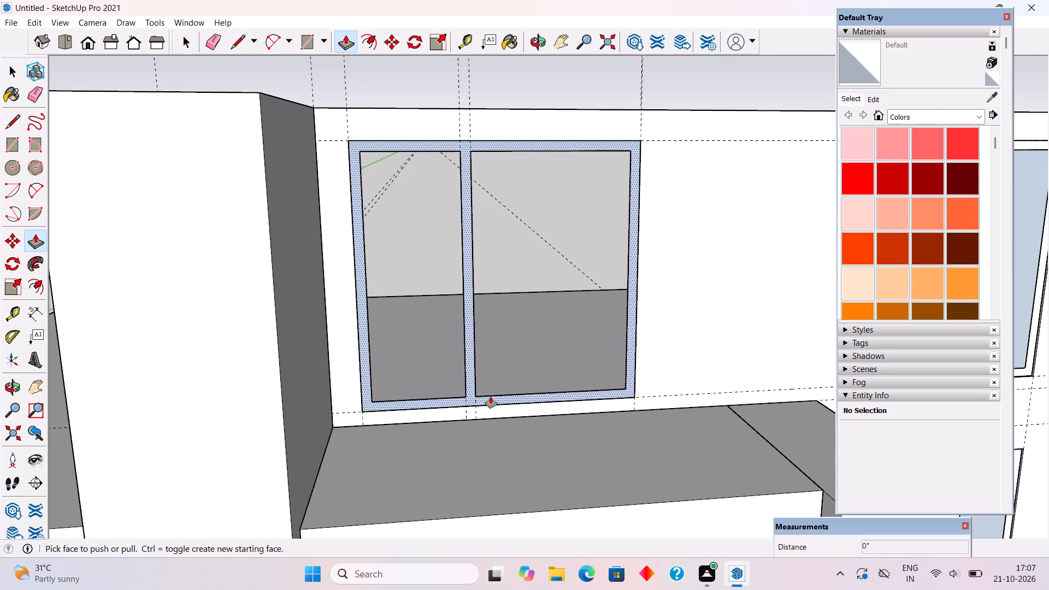
click(491, 397)
key(4)
key(shift+quotedbl)
key(Return)
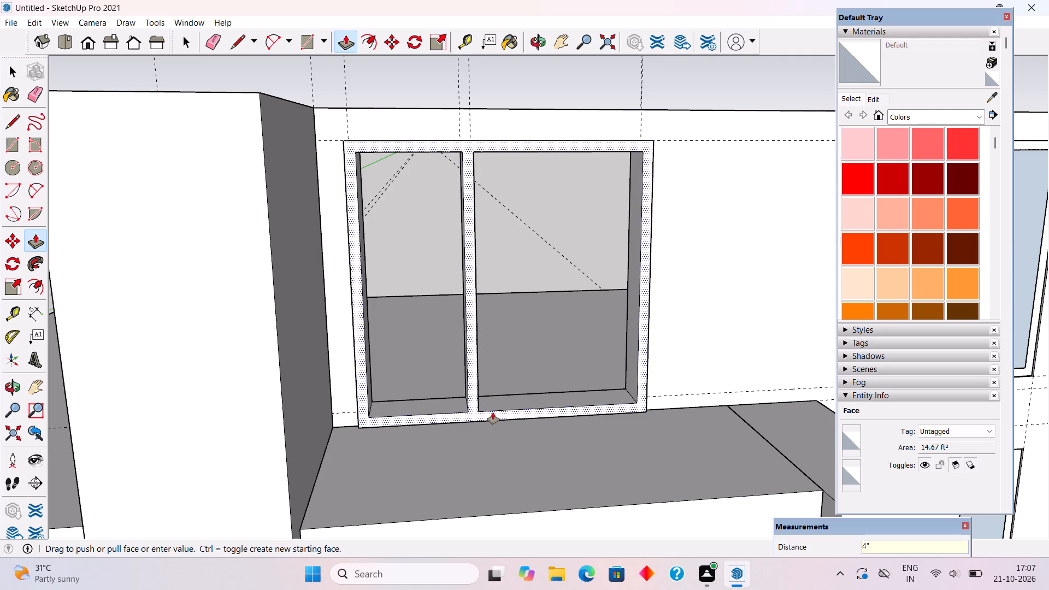
Select all of the connected window frame geometry and make it a group.
key(space)
triple_click(492, 404)
right_click(492, 404)
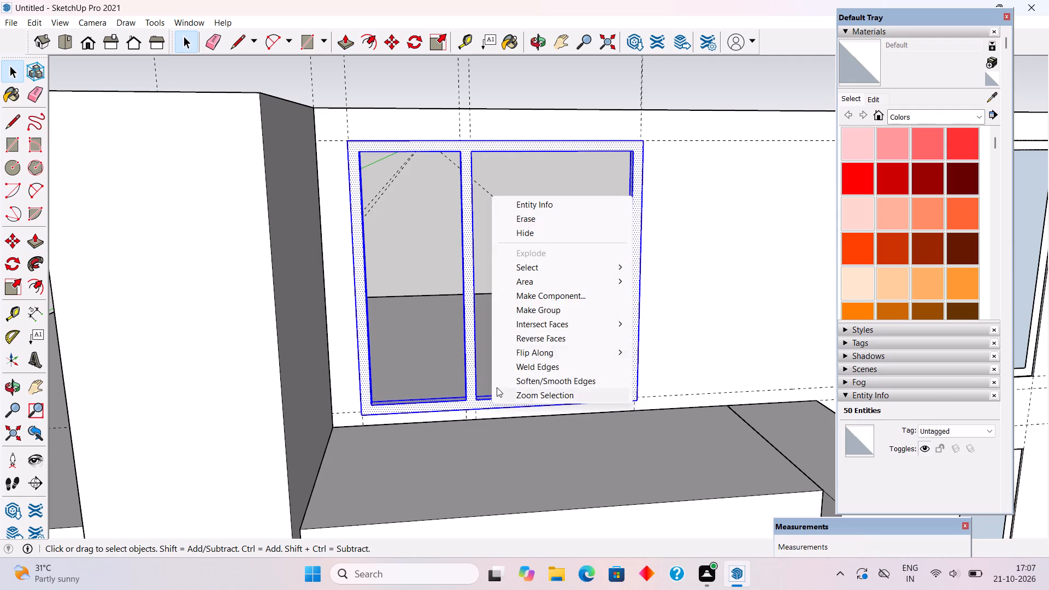
click(547, 309)
click(503, 231)
Move the frame group 4" back into the opening, from its lower outer corner to the wall opening's corner, flush with the wall face.
scroll(618, 451, up, 6)
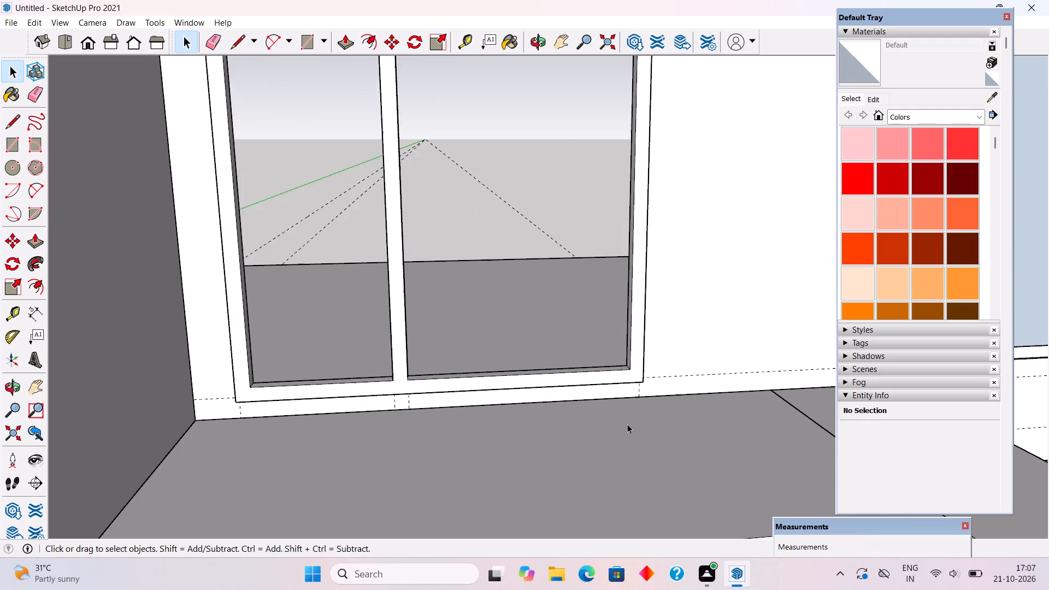
scroll(627, 424, up, 3)
click(624, 343)
scroll(624, 342, up, 3)
key(m)
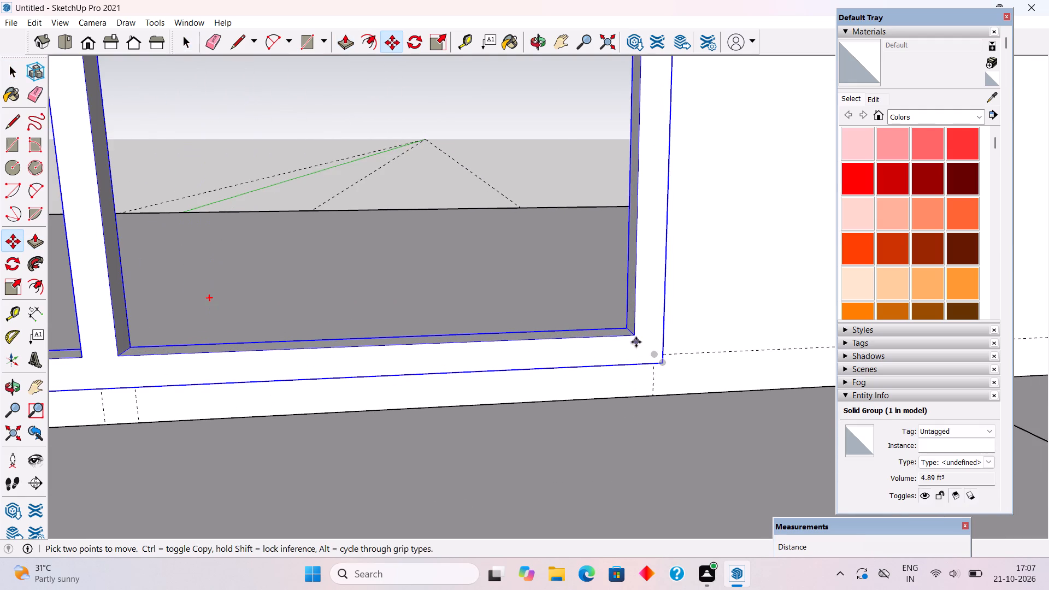
click(663, 368)
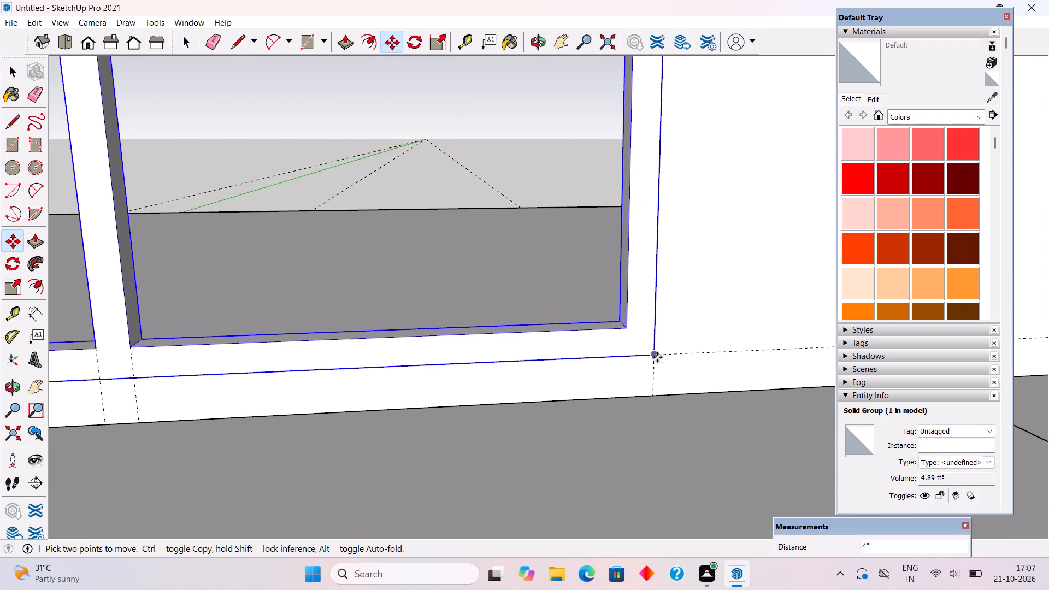
click(657, 357)
Move the frame group another 1" inward so it is recessed behind the wall face.
scroll(656, 357, up, 8)
click(648, 356)
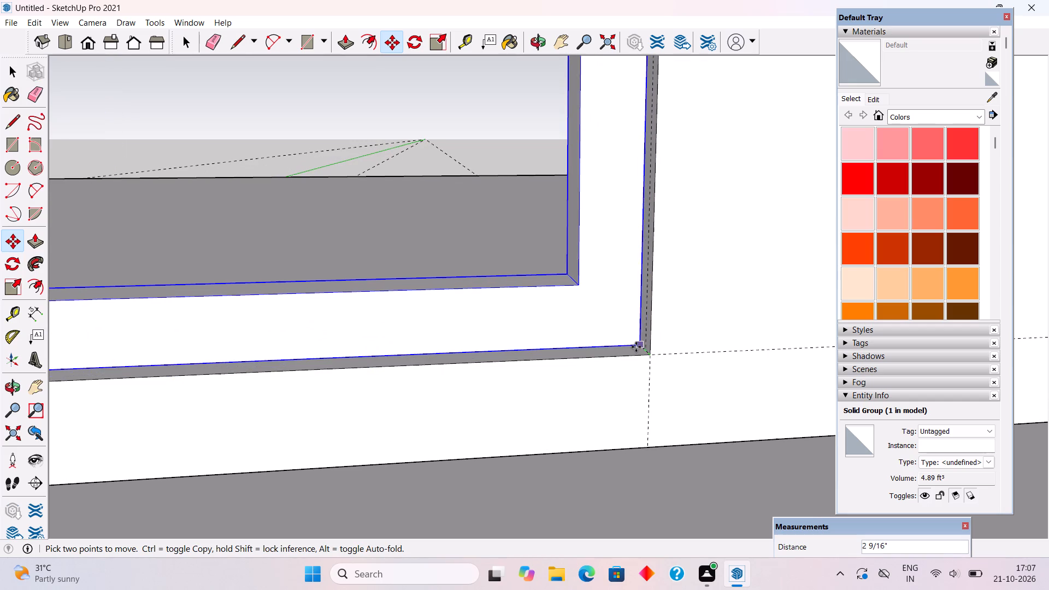
text(1")
key(Return)
key(space)
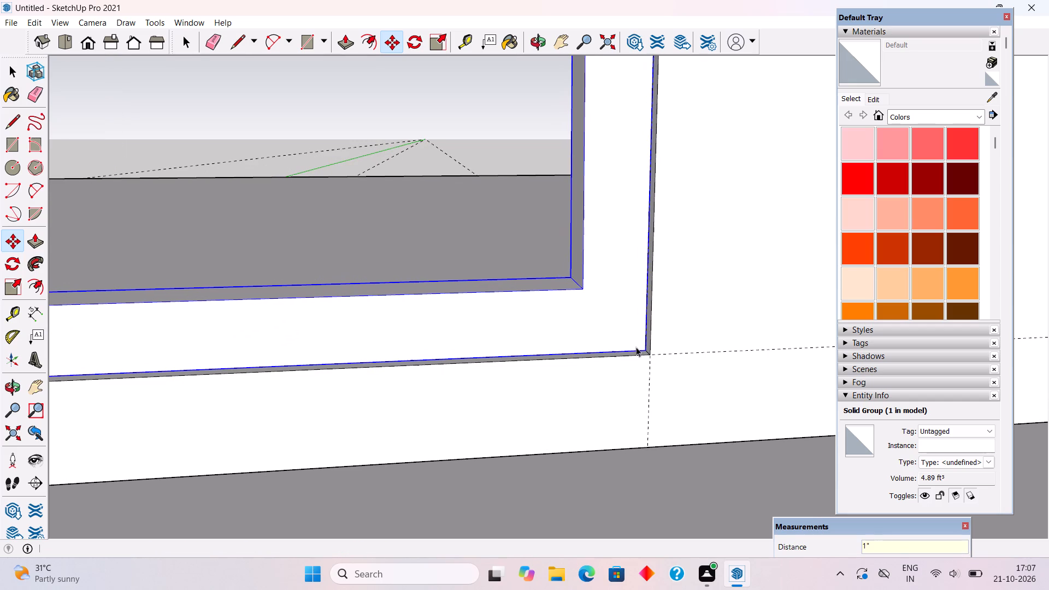
Draw glass pane rectangles of 3' 2" × 8' 4" and 5' 4" × 8' 4" in the two openings of the window above the canopy.
click(486, 119)
scroll(481, 205, down, 11)
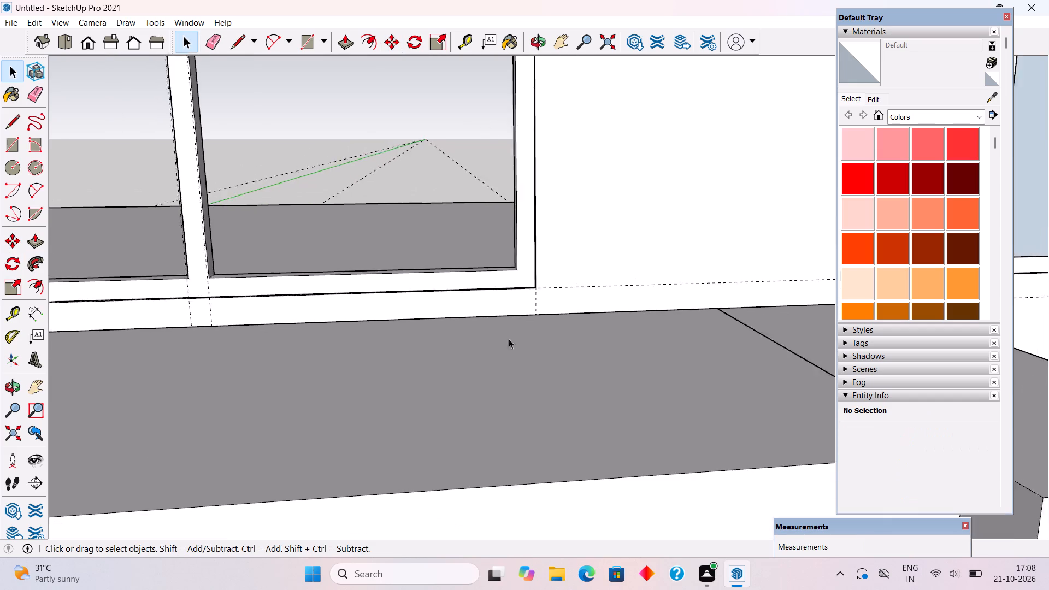
scroll(509, 339, down, 10)
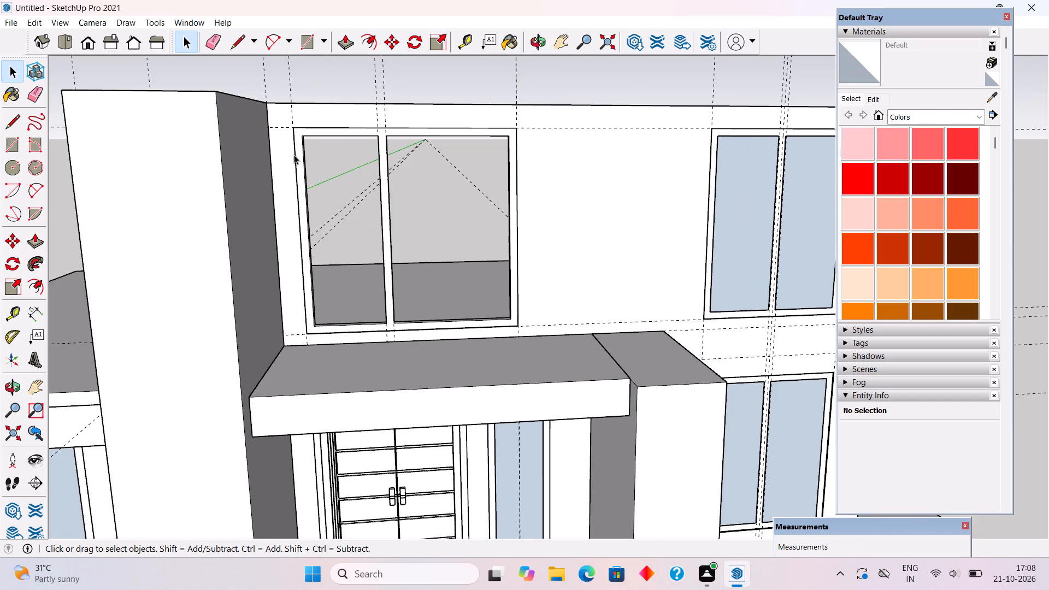
scroll(294, 151, up, 9)
key(r)
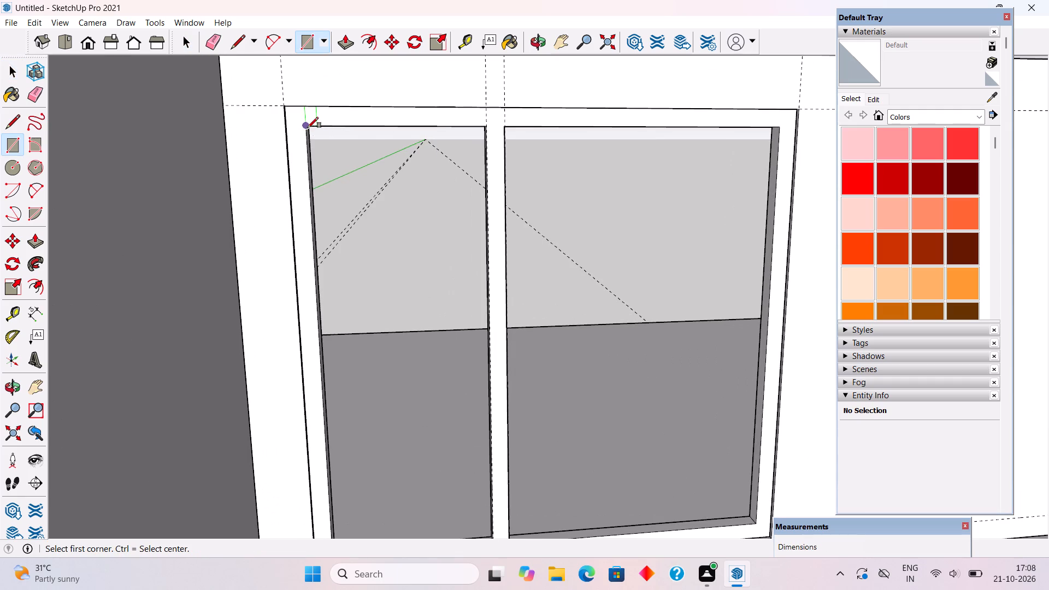
click(308, 128)
scroll(346, 201, down, 3)
scroll(423, 376, up, 3)
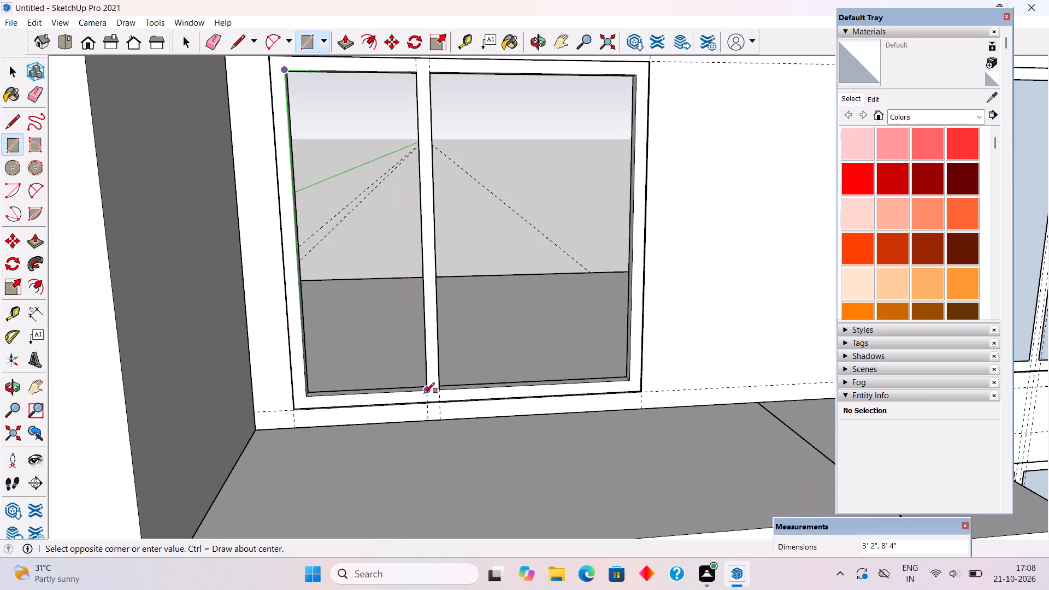
click(424, 393)
scroll(441, 180, down, 2)
click(439, 110)
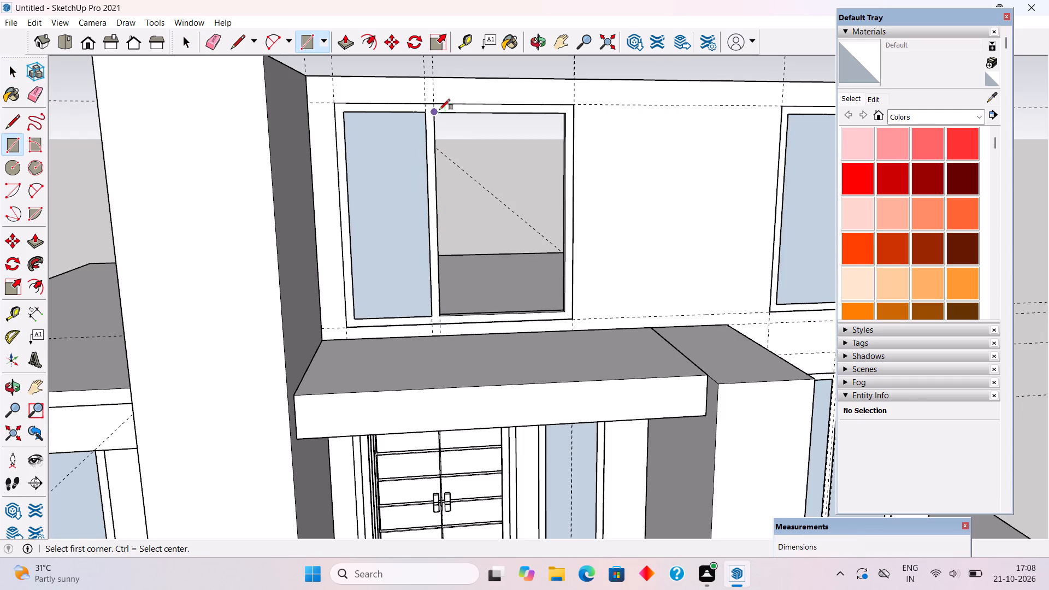
click(563, 312)
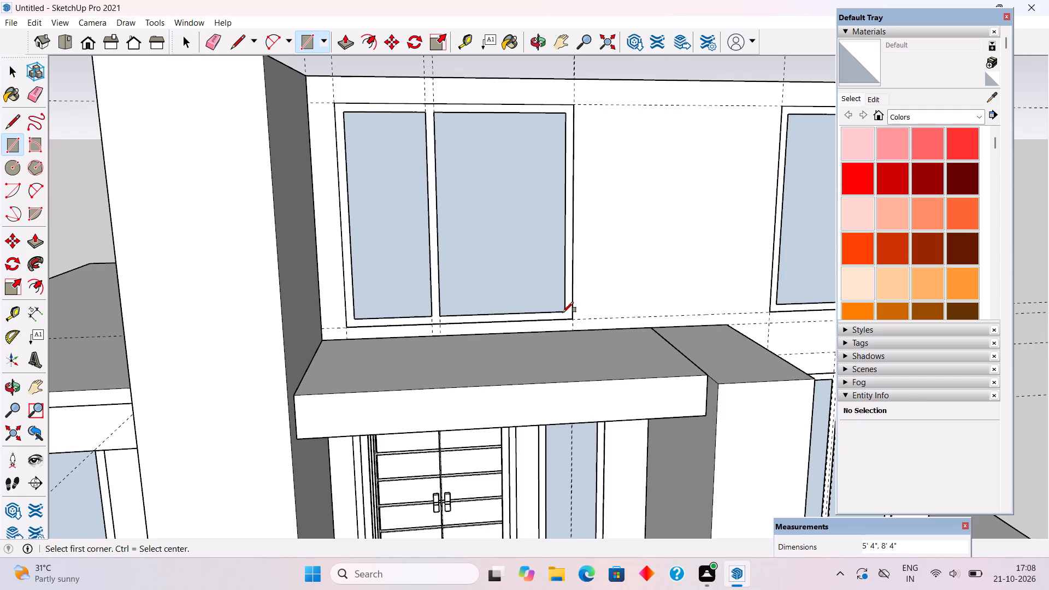
Make each of the two new glass panes, with its edges, a separate group.
key(space)
triple_click(532, 269)
right_click(532, 269)
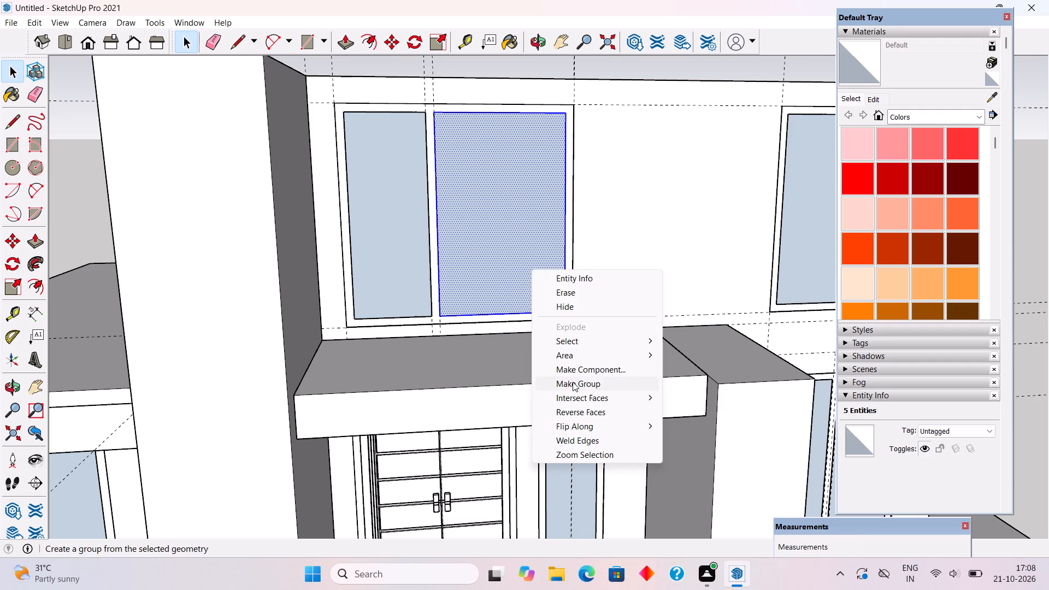
click(573, 382)
triple_click(422, 282)
right_click(422, 282)
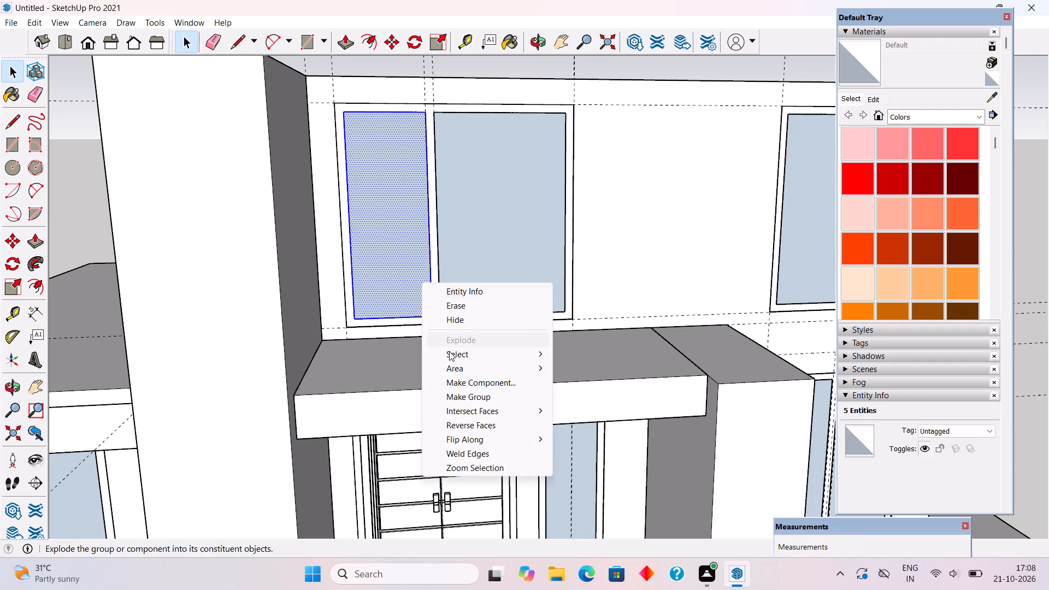
click(467, 398)
scroll(468, 392, down, 4)
scroll(468, 392, up, 1)
scroll(467, 386, down, 4)
click(492, 180)
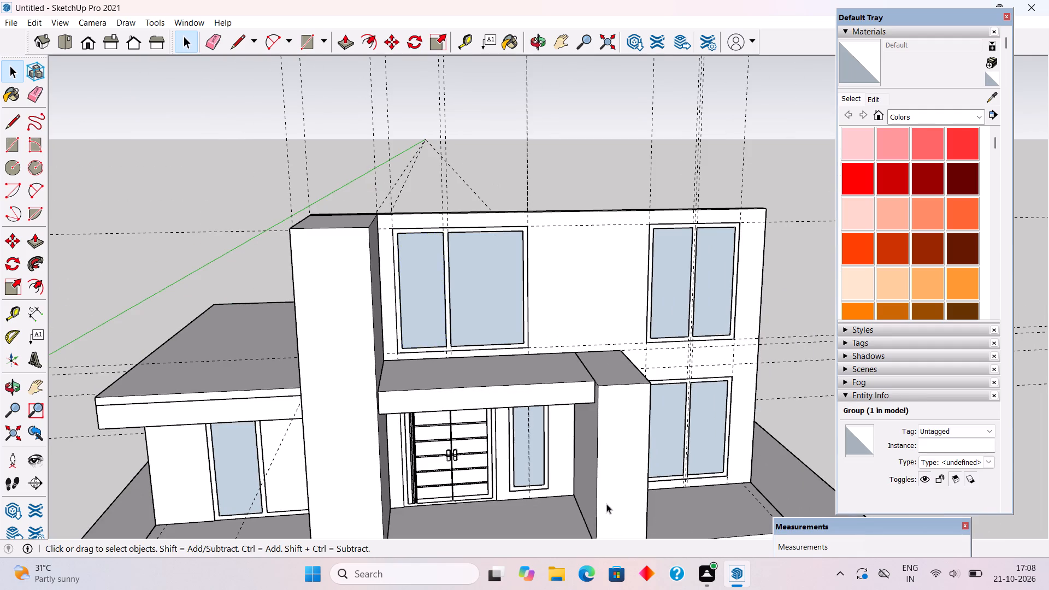
Open the shorter canopy pillar's group and push/pull its top face up level with the top of the taller pillar.
middle_drag(588, 464, 562, 359)
scroll(553, 350, up, 2)
middle_drag(581, 396, 589, 504)
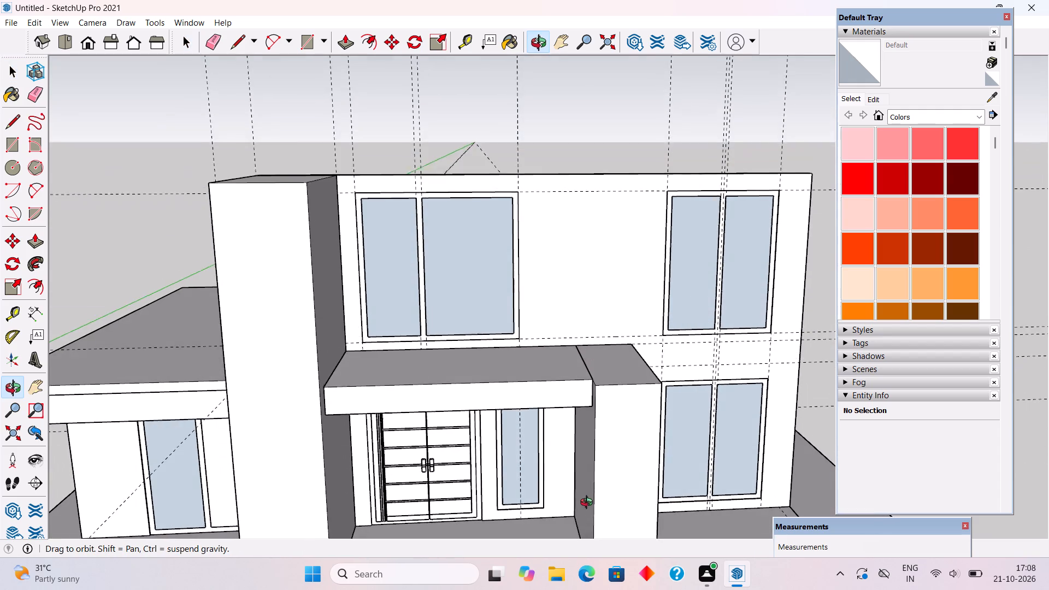
middle_drag(589, 504, 591, 508)
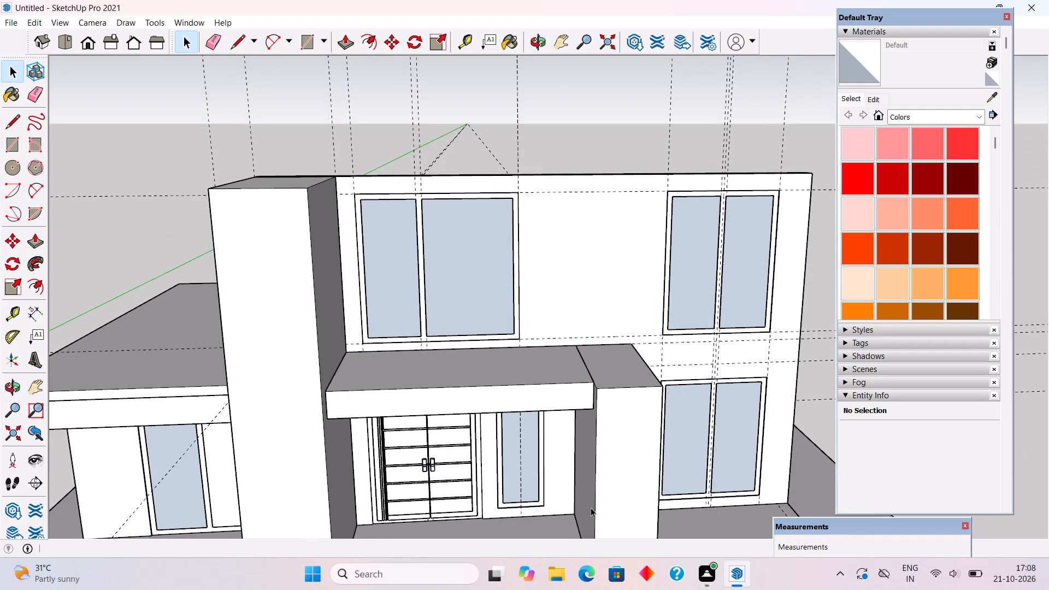
scroll(598, 408, up, 1)
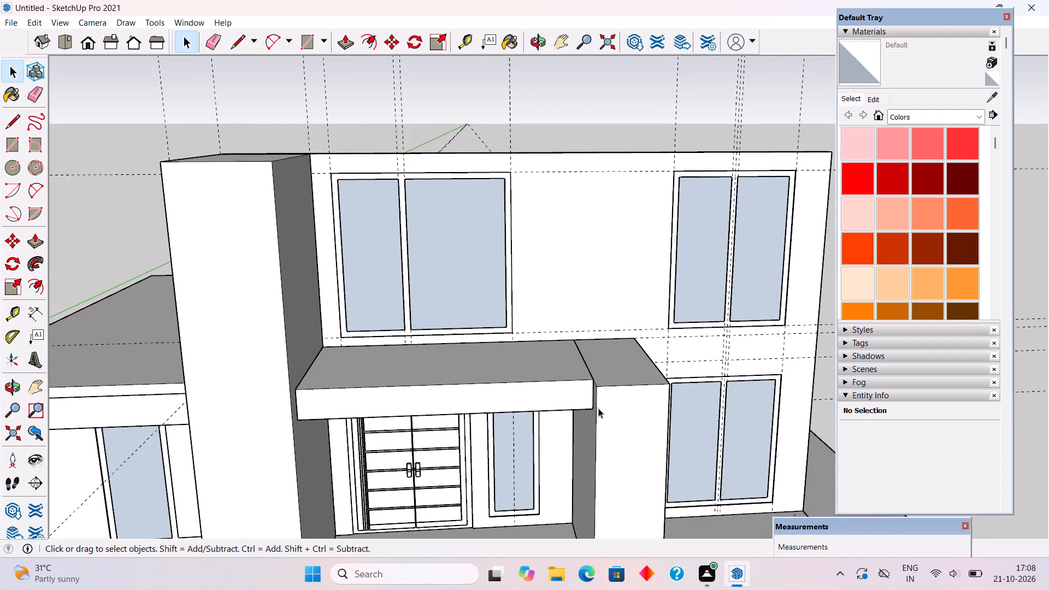
middle_drag(600, 426, 582, 517)
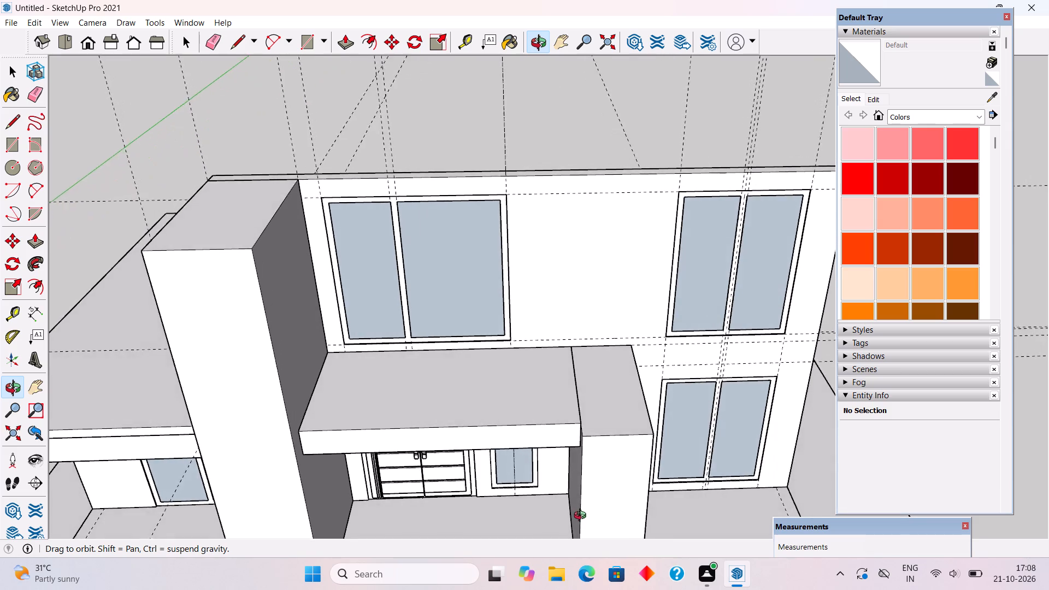
middle_drag(582, 517, 569, 589)
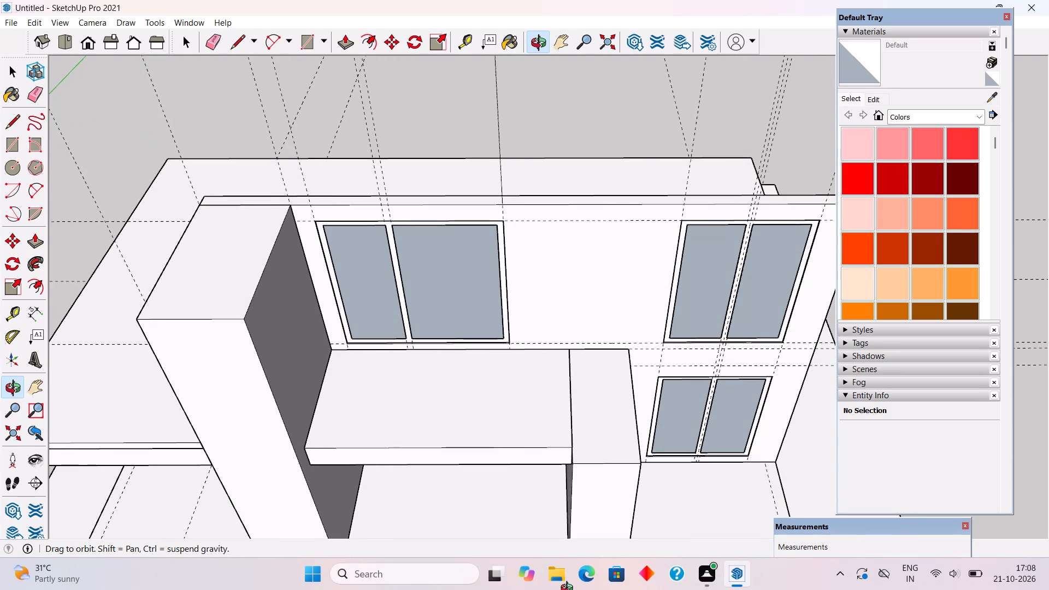
middle_drag(569, 589, 544, 589)
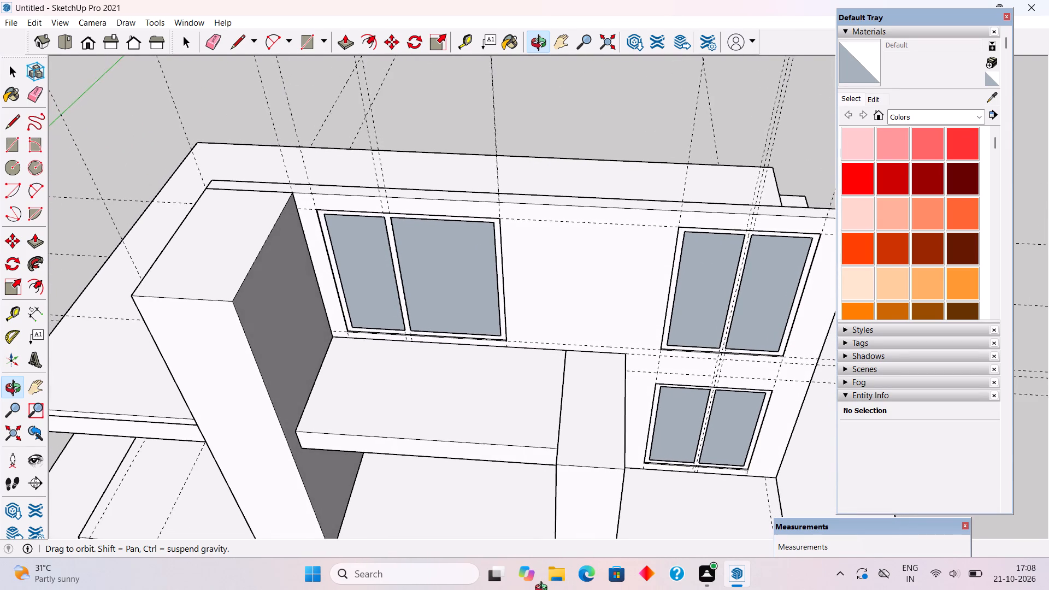
middle_drag(544, 589, 530, 557)
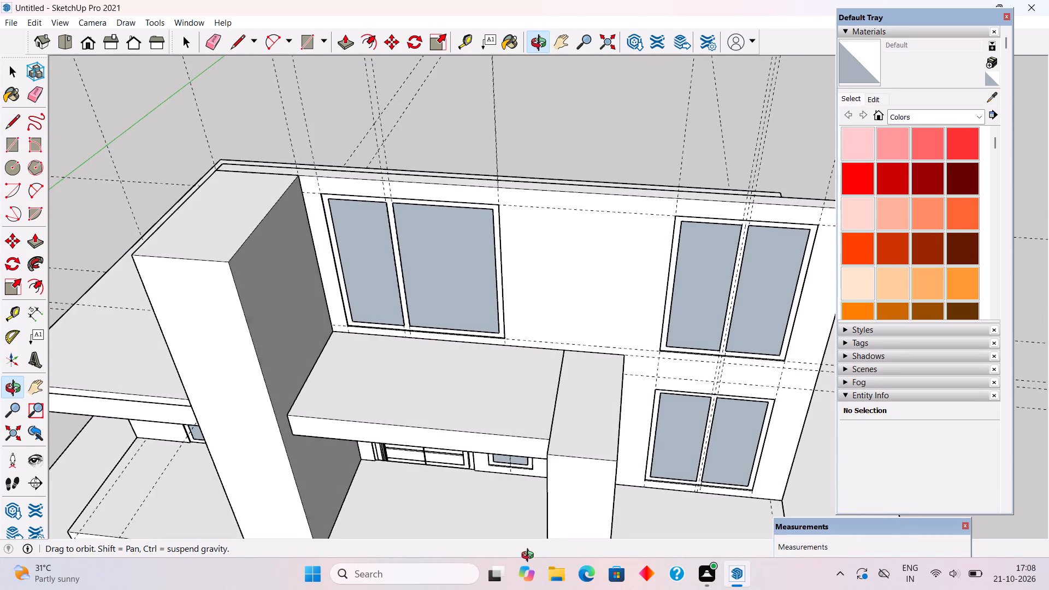
middle_drag(530, 557, 524, 564)
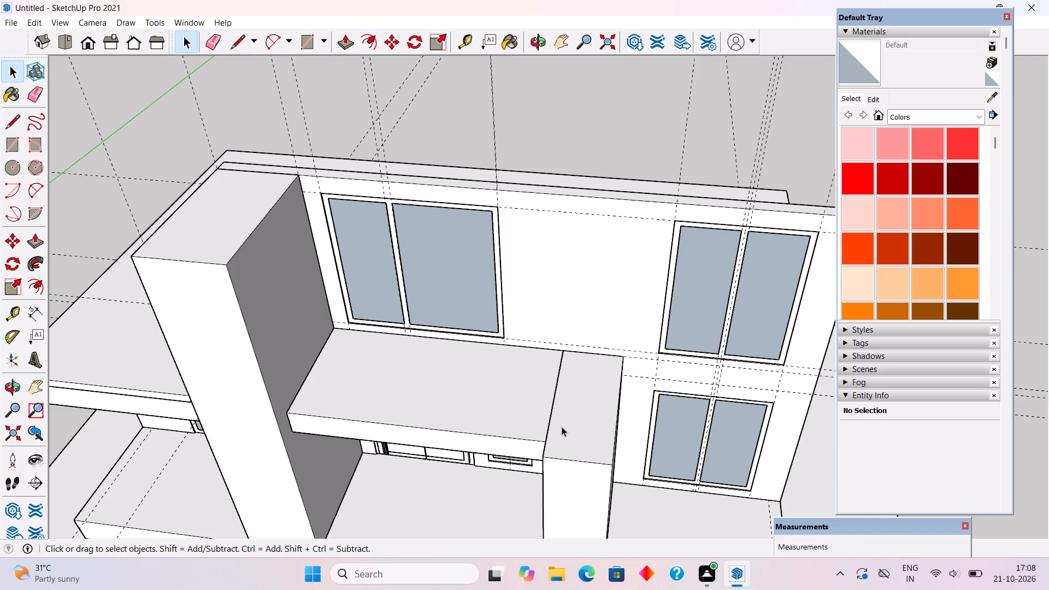
click(562, 427)
double_click(562, 427)
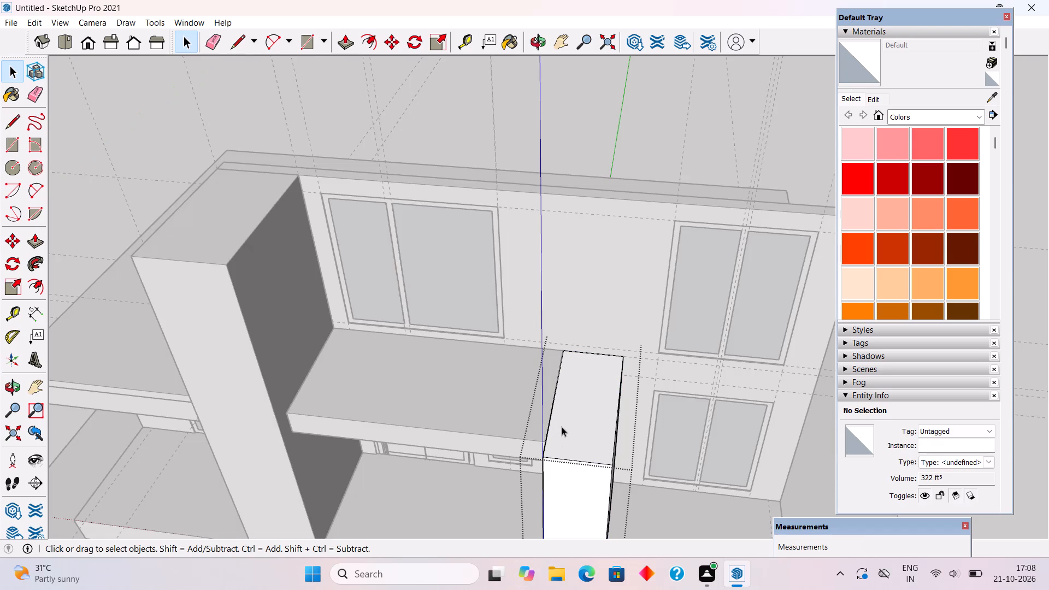
click(562, 427)
key(p)
click(562, 427)
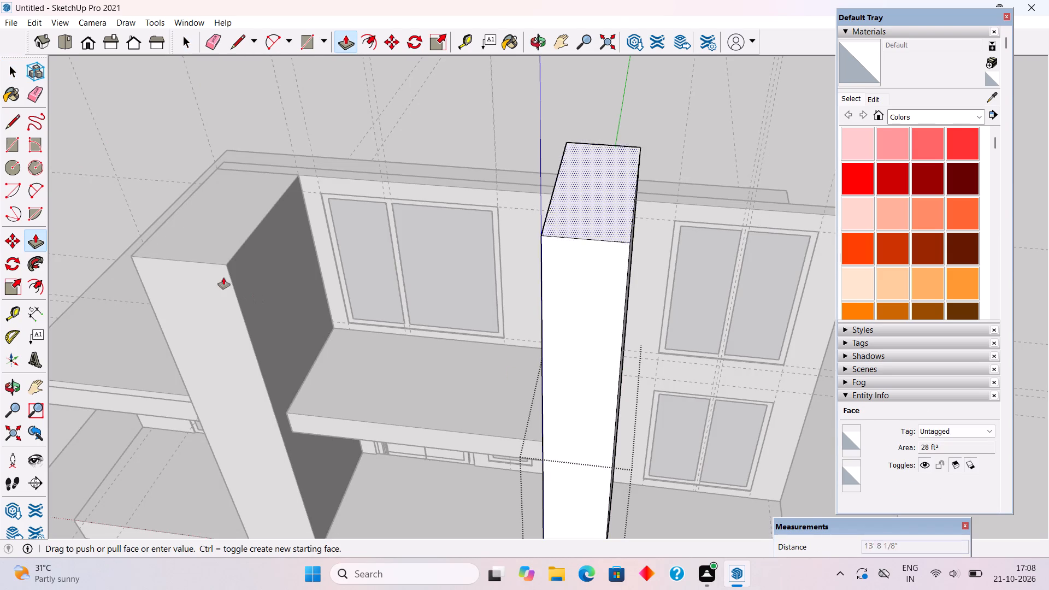
click(211, 266)
key(space)
click(458, 115)
scroll(464, 198, down, 4)
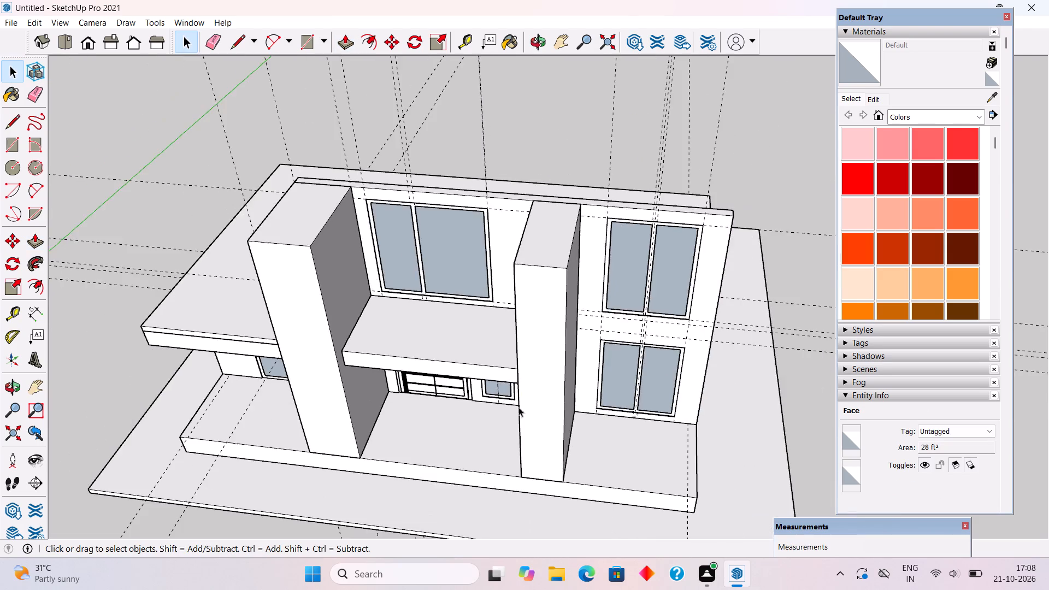
Examine the front facade from several angles, checking the raised pillar, the windows and the entrance canopy.
middle_drag(528, 434, 638, 320)
scroll(586, 349, up, 2)
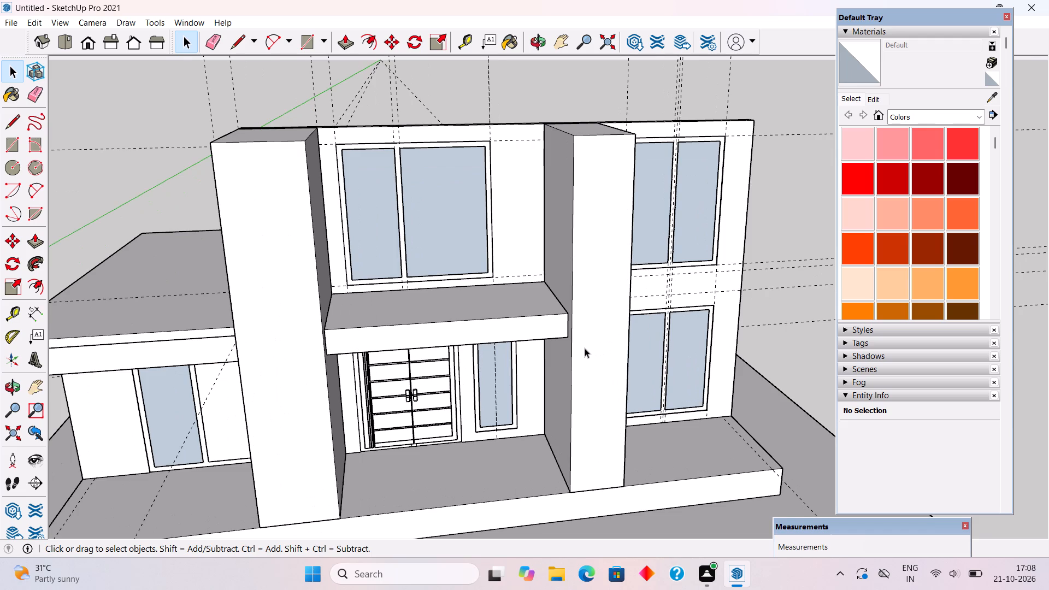
middle_drag(585, 348, 490, 290)
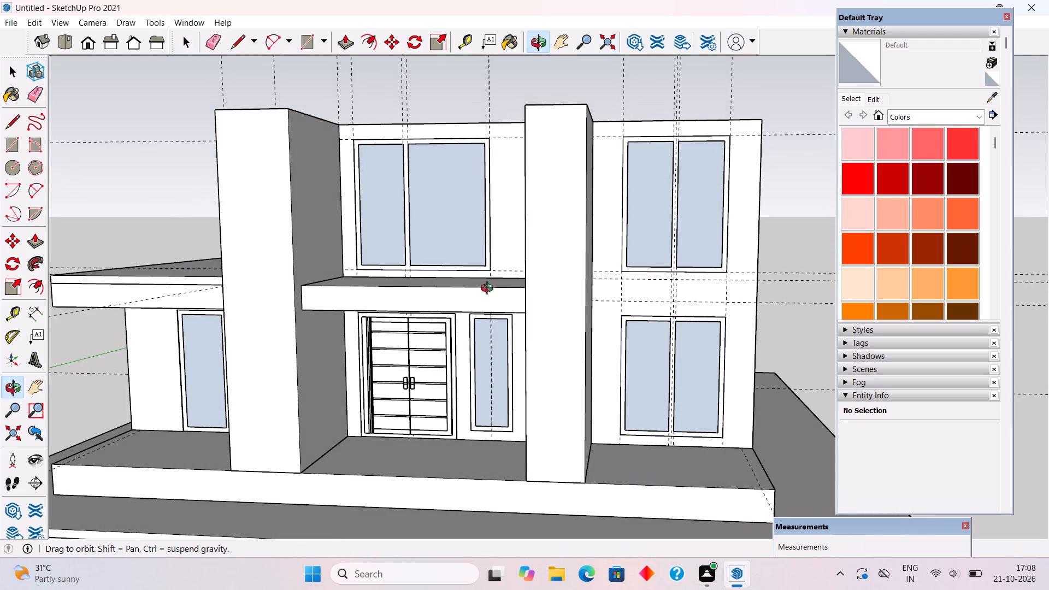
middle_drag(490, 290, 485, 318)
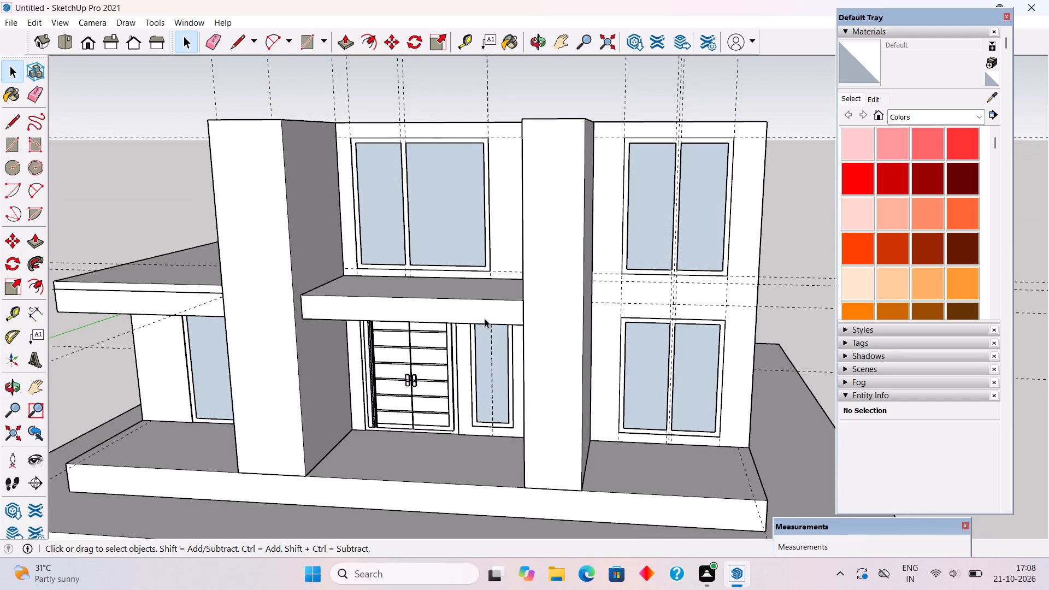
scroll(485, 318, down, 10)
middle_drag(485, 318, 596, 312)
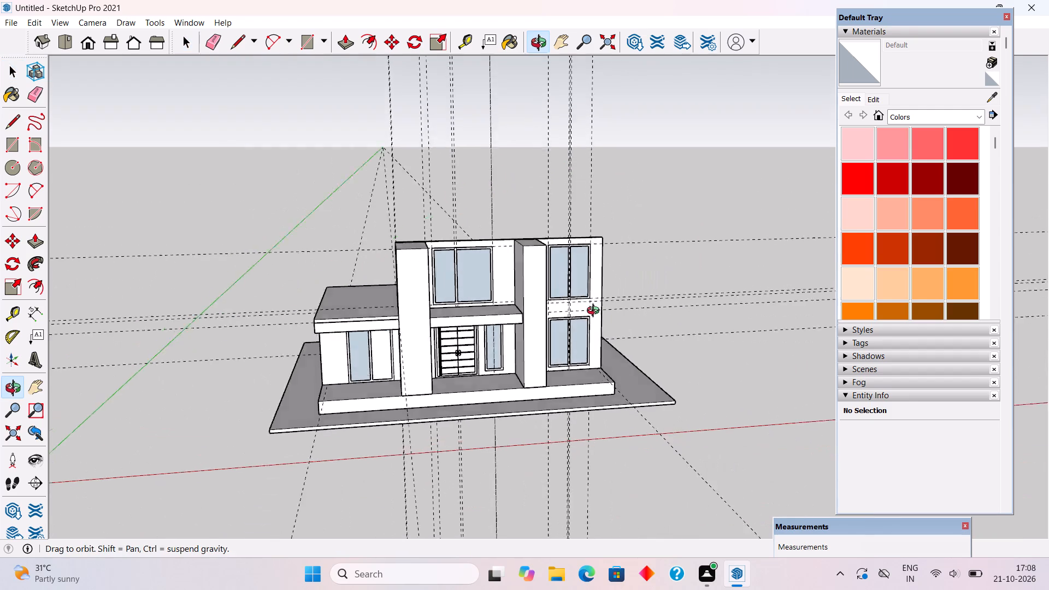
middle_drag(596, 312, 607, 311)
scroll(509, 328, up, 4)
middle_drag(429, 317, 392, 303)
scroll(392, 303, up, 2)
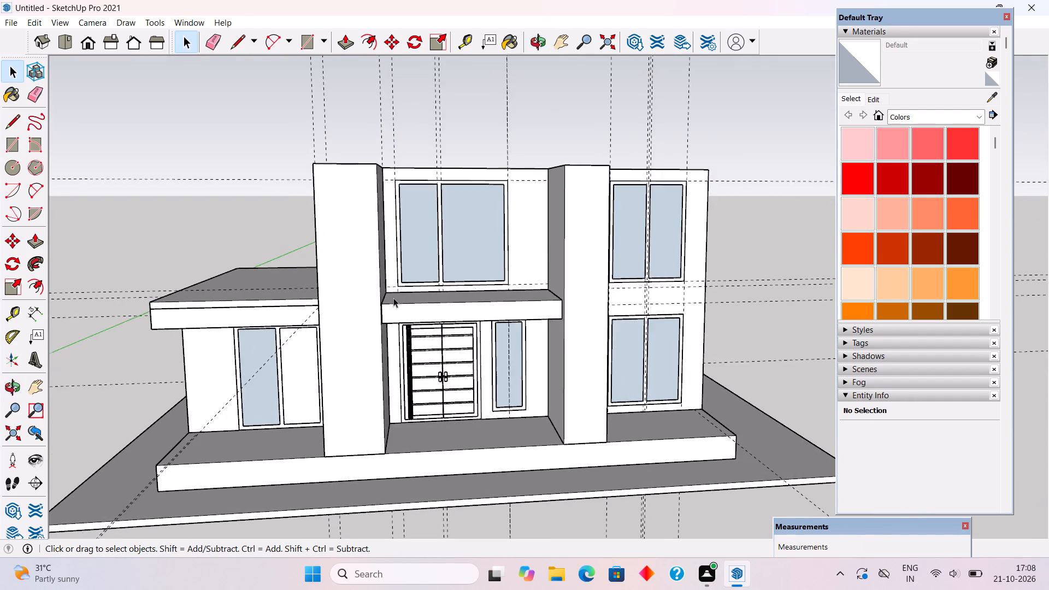
scroll(393, 298, up, 1)
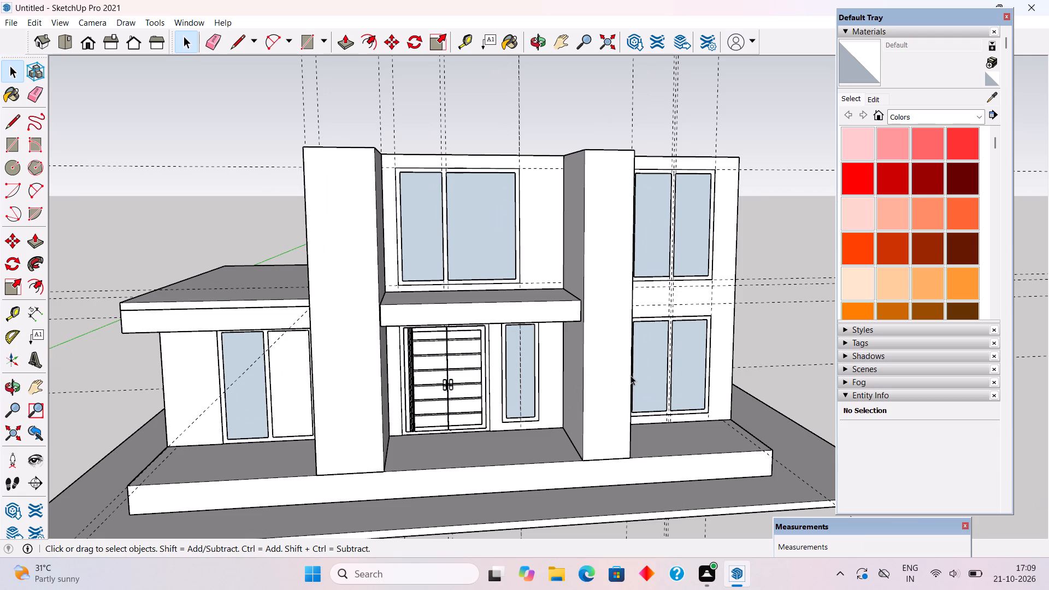
scroll(581, 349, up, 1)
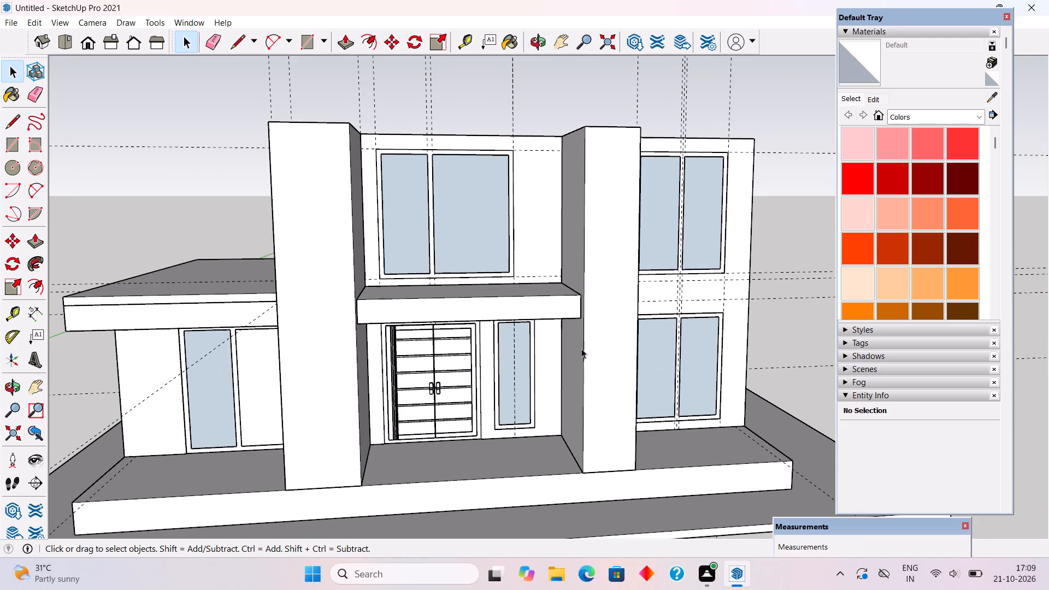
Open the front wall's group and draw a 9" line across its upper end face, where it meets the side wing's roof.
scroll(466, 386, down, 7)
middle_drag(376, 375, 474, 387)
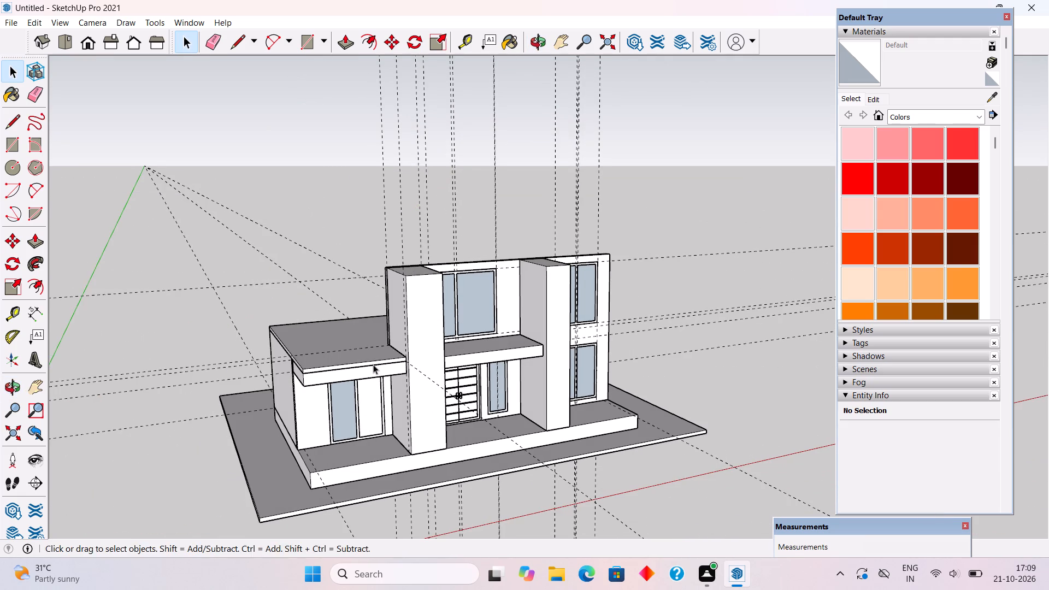
middle_drag(375, 369, 521, 421)
scroll(278, 451, up, 5)
scroll(359, 439, up, 2)
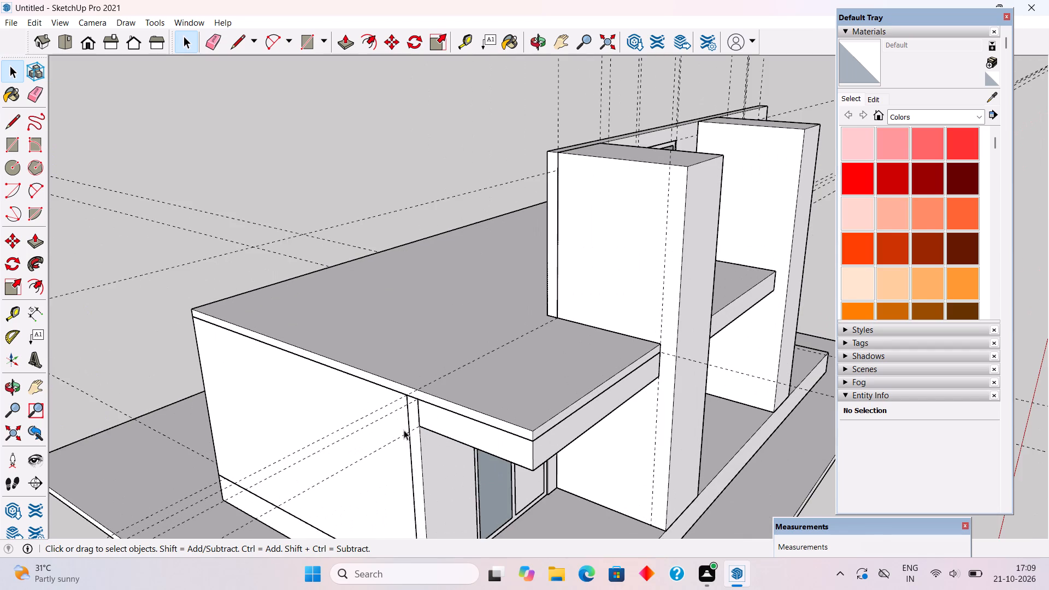
middle_drag(406, 429, 459, 426)
scroll(459, 426, up, 1)
scroll(508, 398, up, 5)
middle_drag(488, 407, 501, 409)
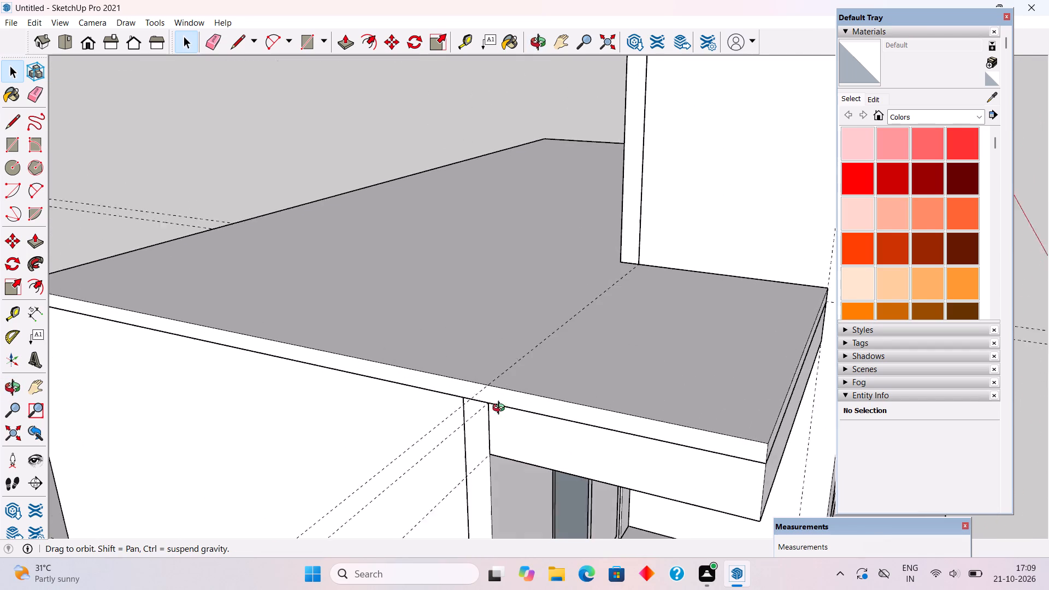
middle_drag(501, 409, 592, 465)
key(r)
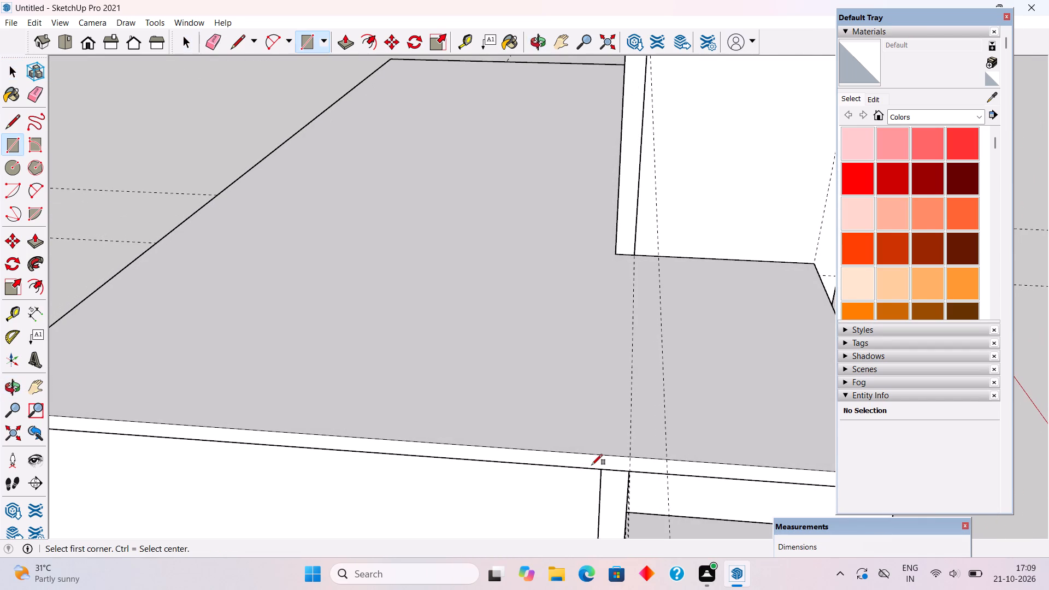
key(space)
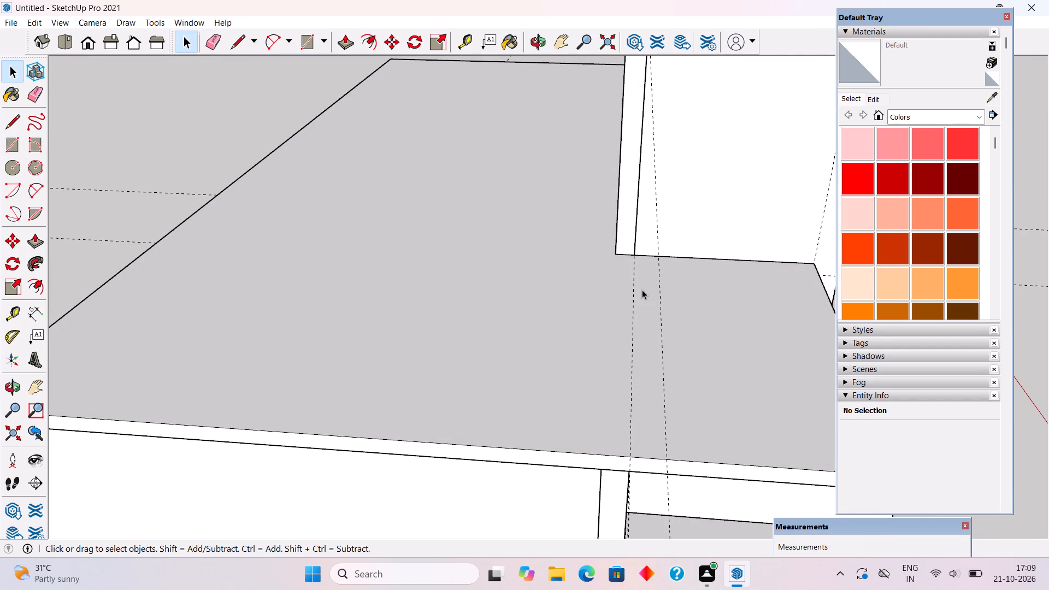
triple_click(632, 180)
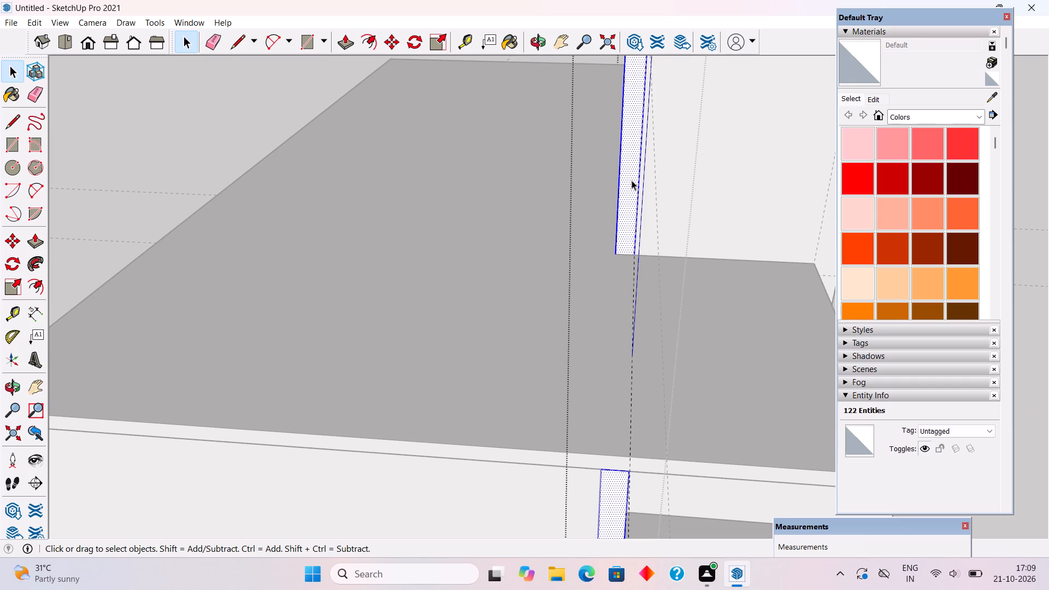
middle_drag(673, 292, 598, 117)
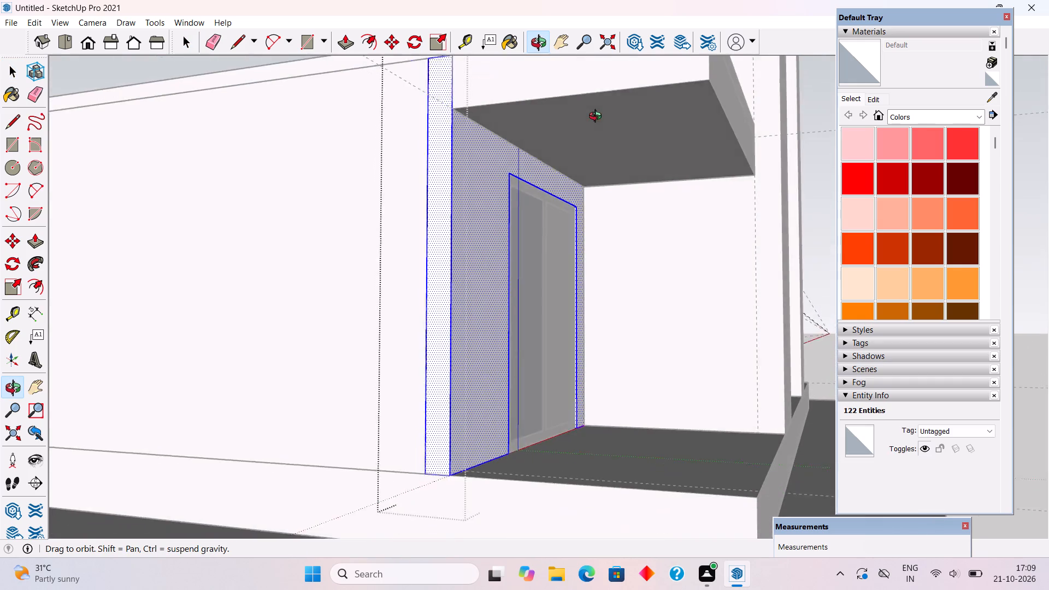
middle_drag(598, 117, 553, 278)
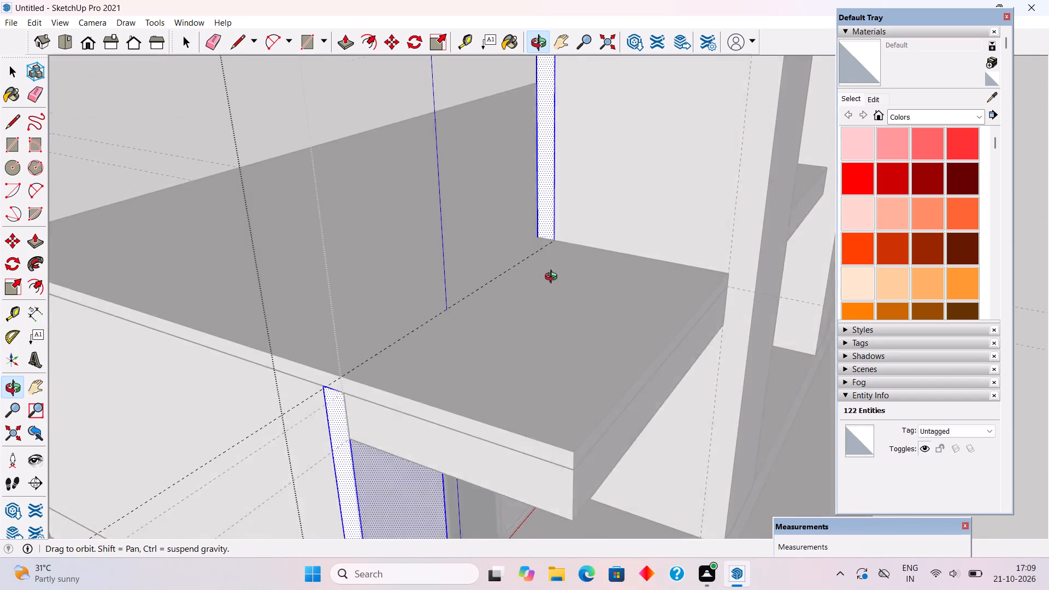
middle_drag(553, 278, 555, 282)
scroll(560, 253, up, 10)
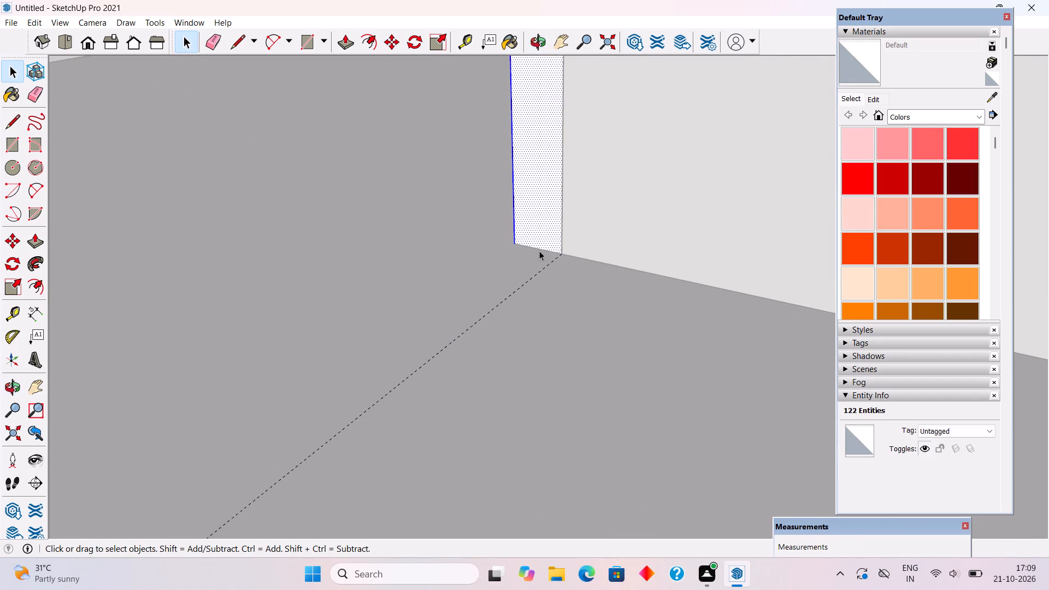
key(l)
click(516, 243)
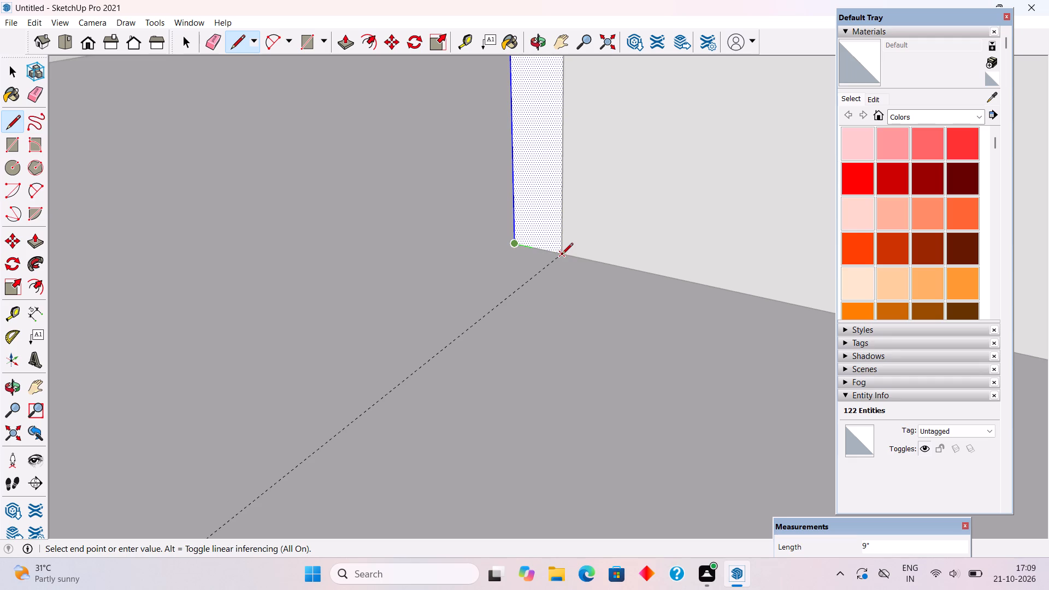
click(562, 255)
Push/pull the upper wall's end face 12' outward over the side wing, level with the wall end below, and close the group.
key(p)
click(553, 219)
scroll(502, 299, down, 15)
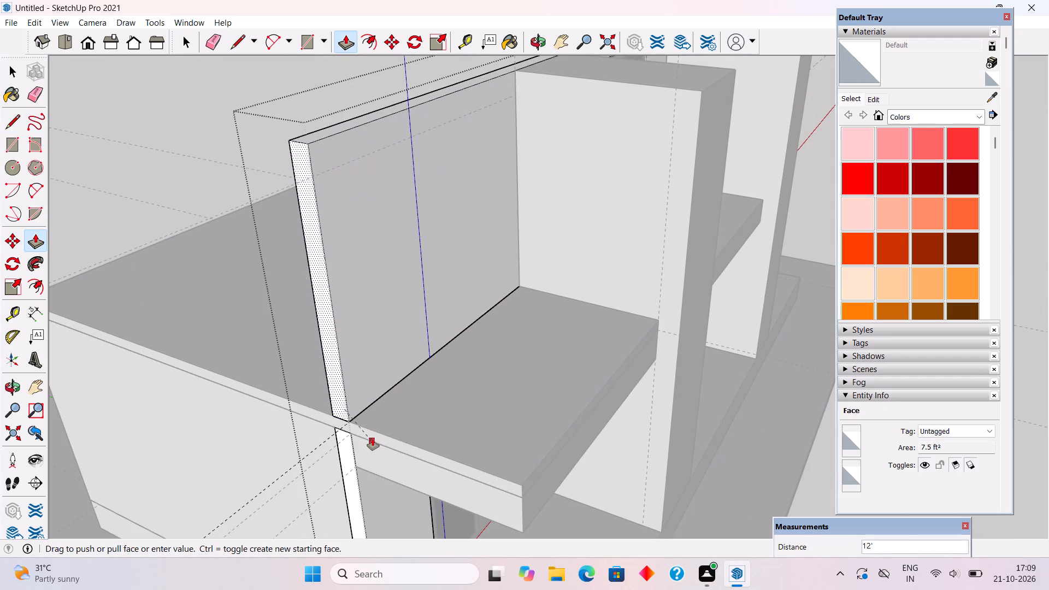
click(373, 439)
middle_drag(532, 405, 284, 363)
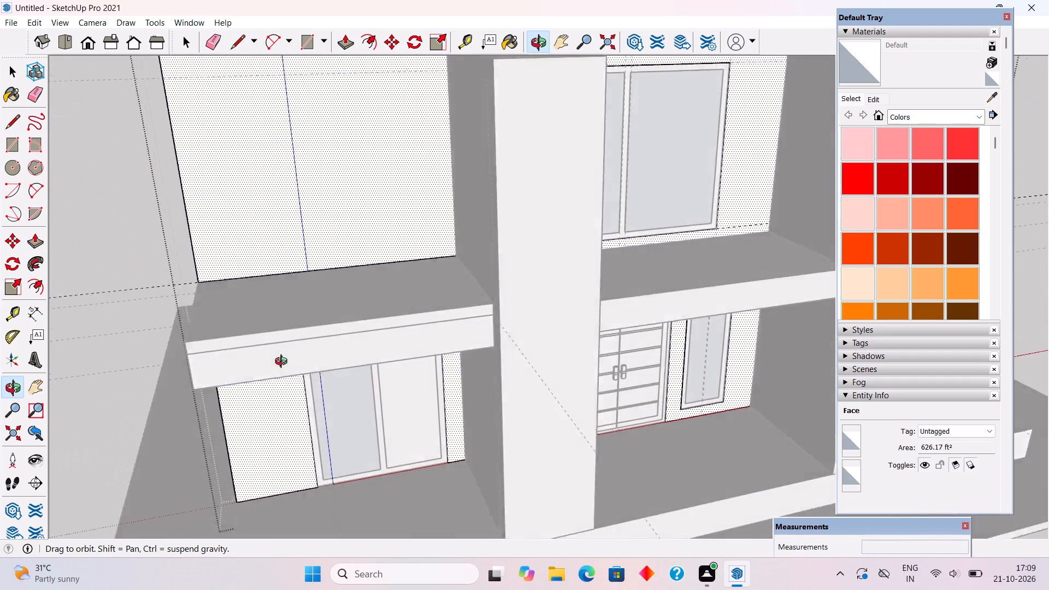
middle_drag(284, 363, 245, 346)
key(space)
click(162, 175)
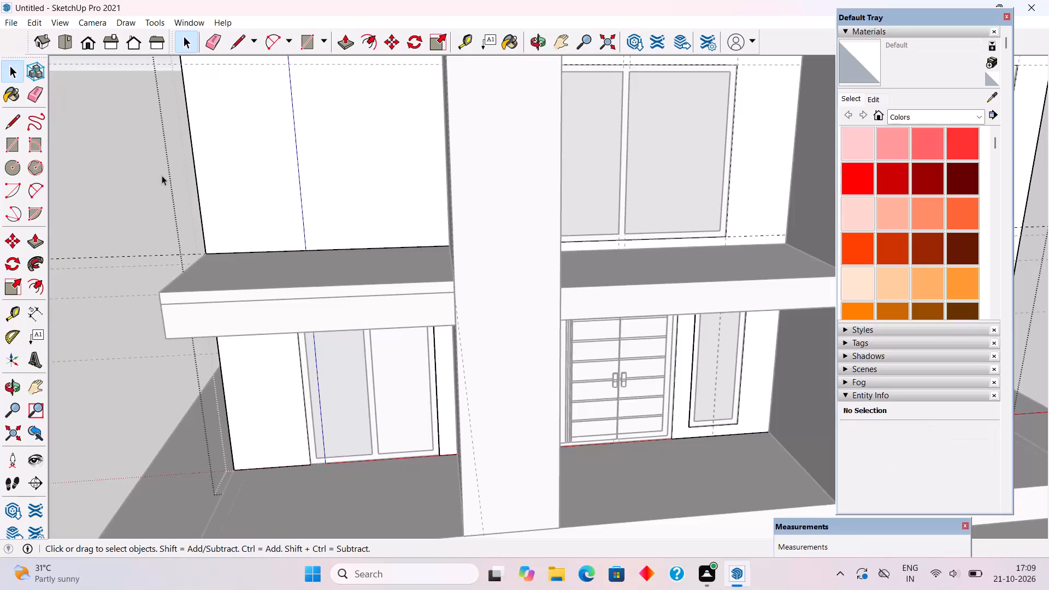
Add vertical guides along both outer edges of the side wing's ground-floor window frame, extending up the new upper wall.
scroll(158, 191, down, 4)
middle_drag(232, 240, 341, 209)
scroll(350, 208, up, 1)
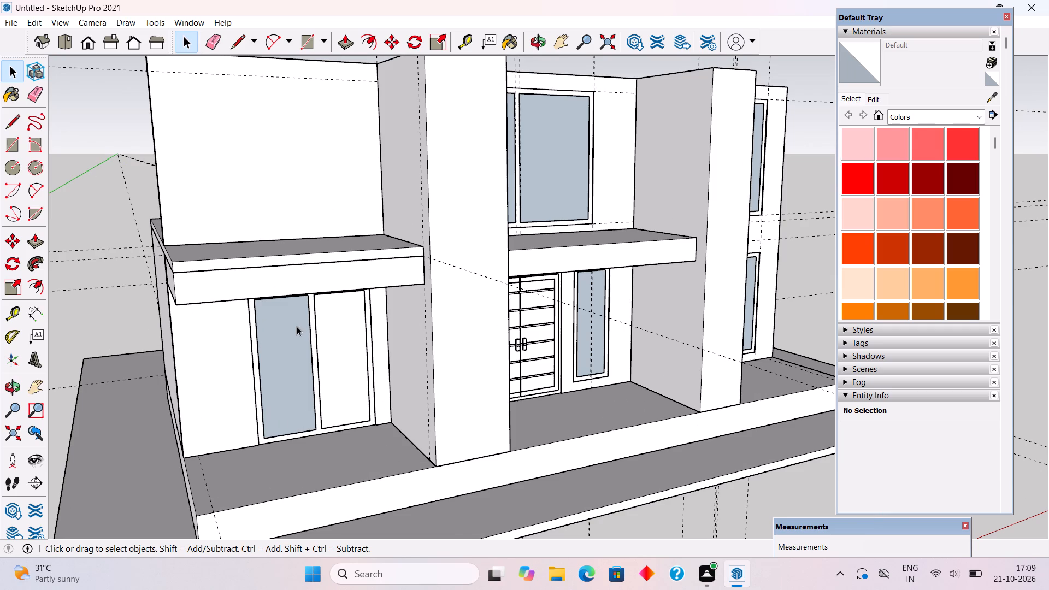
key(t)
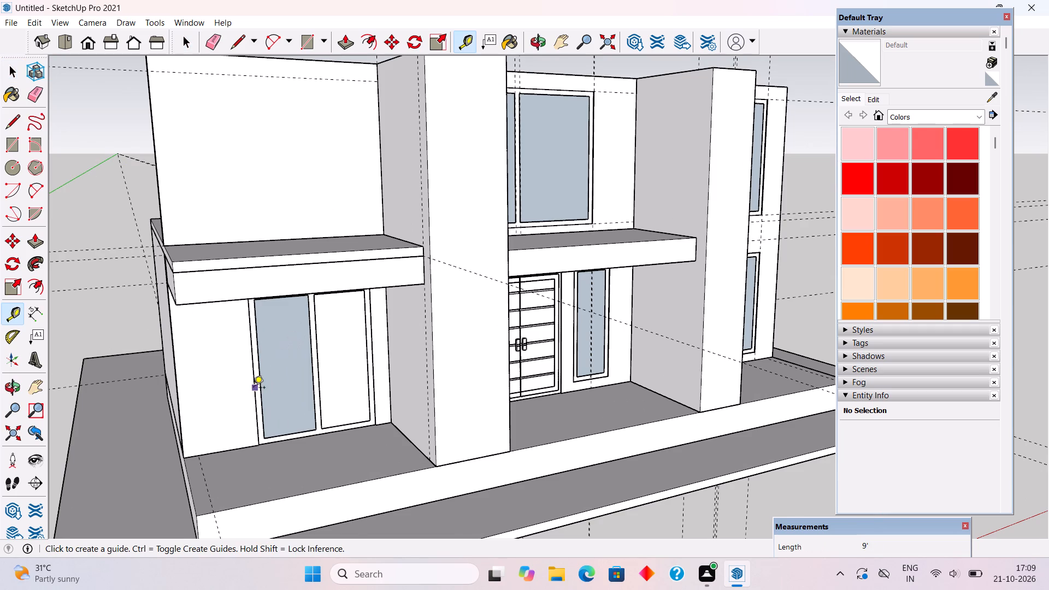
double_click(253, 388)
double_click(376, 359)
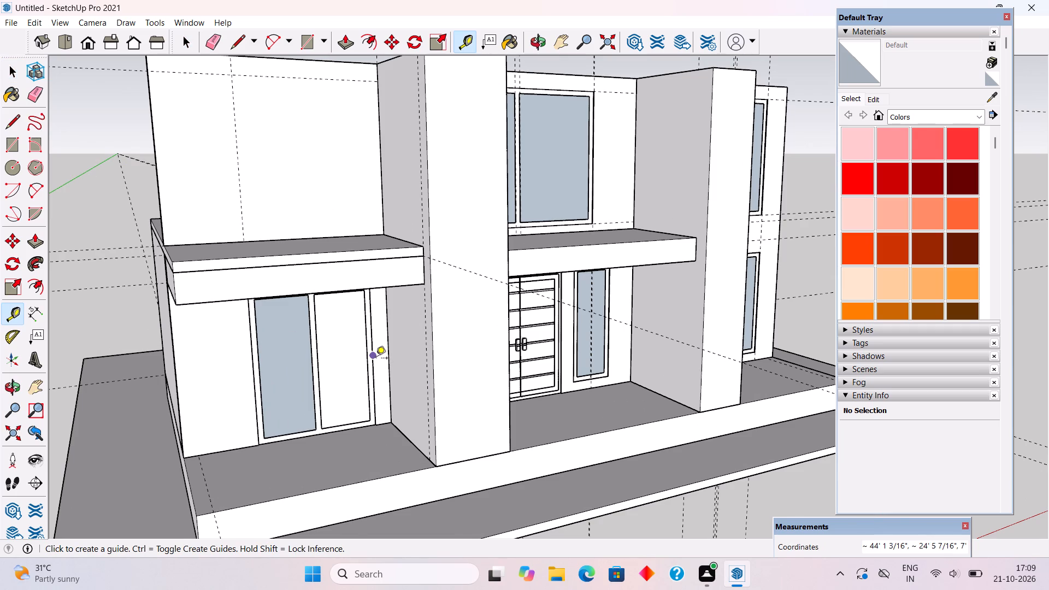
scroll(376, 359, down, 4)
key(space)
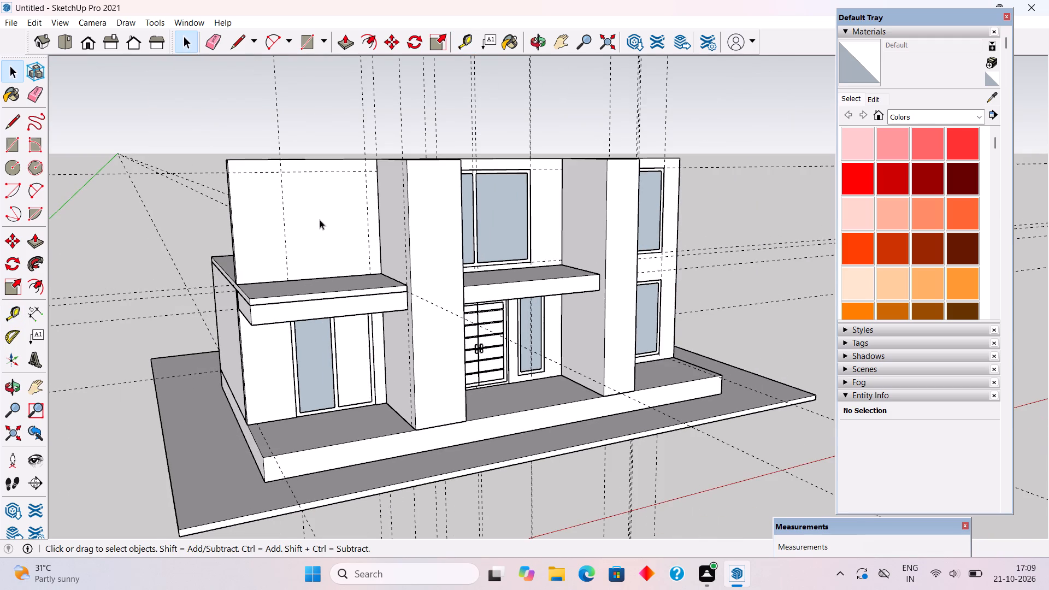
Cut a 9' × 7' opening through the 9" upper wall above the side wing, between the new guides and down to the roof.
scroll(313, 206, up, 1)
double_click(313, 206)
click(313, 206)
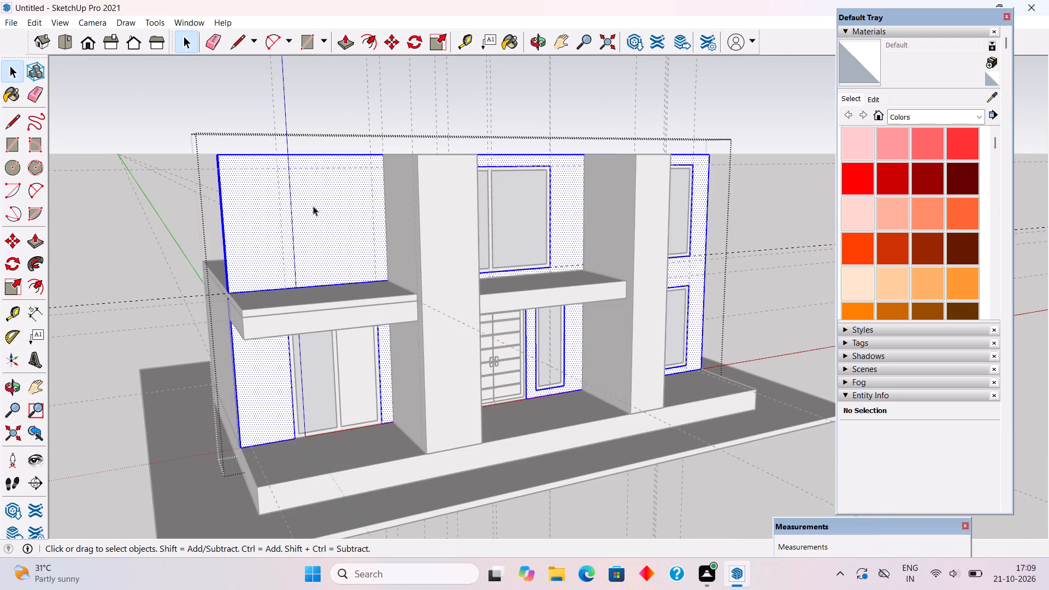
key(r)
click(279, 168)
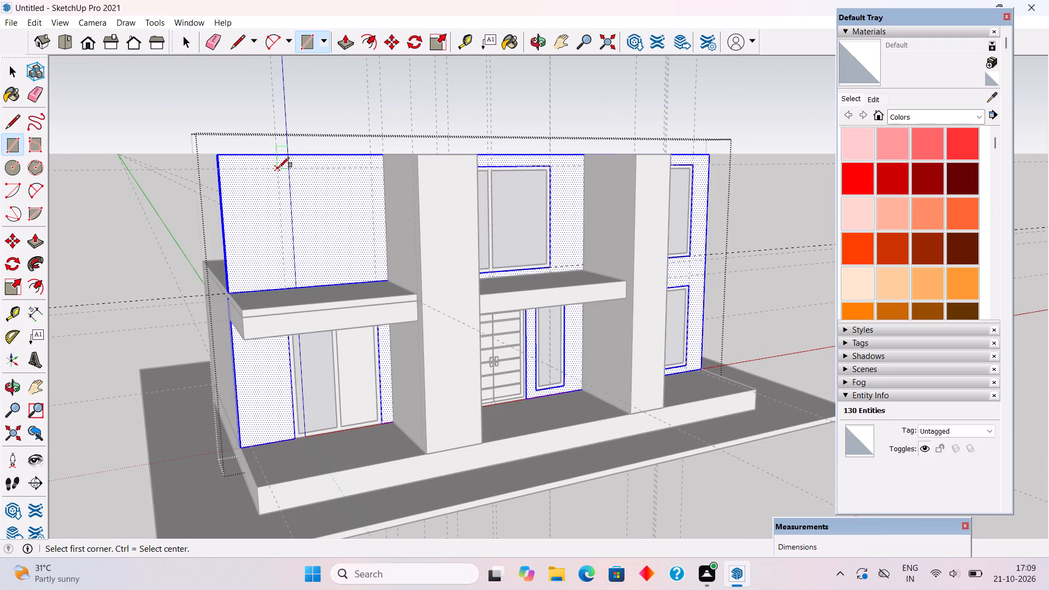
click(378, 281)
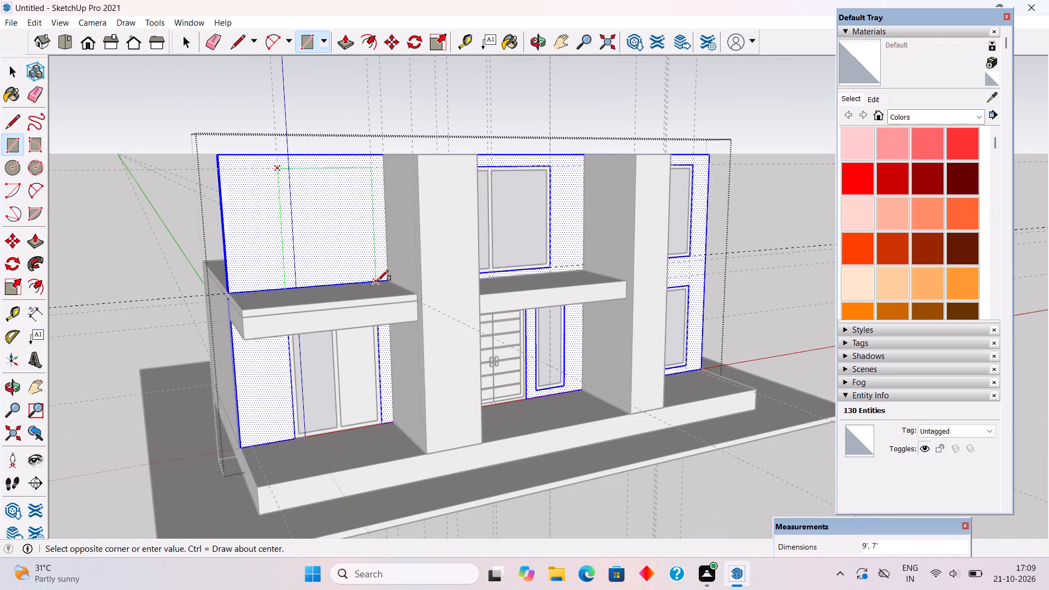
key(p)
drag(368, 257, 338, 221)
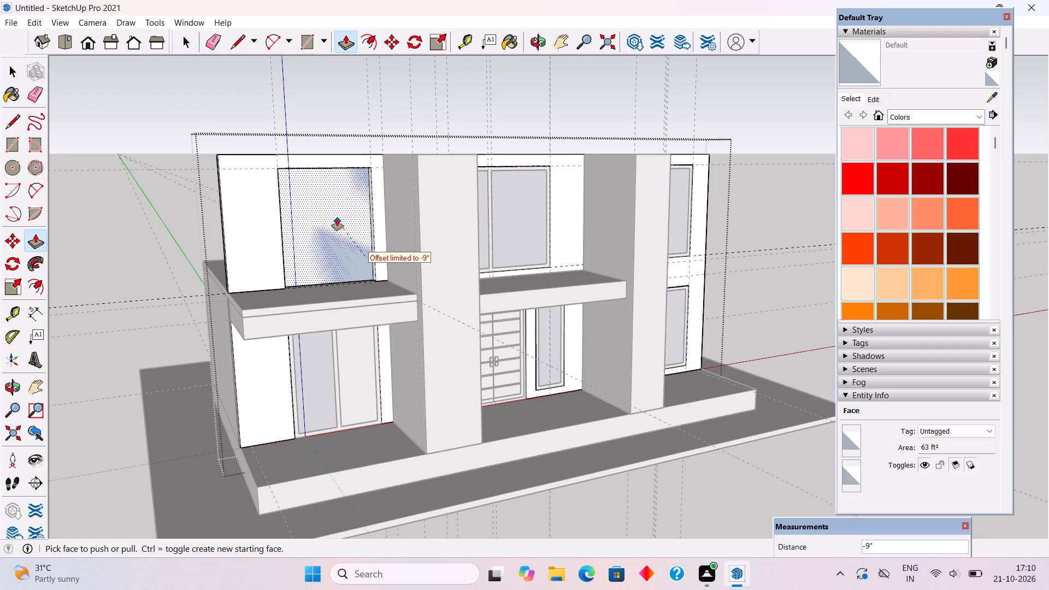
key(space)
click(319, 94)
Delete both glass panes and the frame of the window above the entrance canopy.
middle_drag(402, 286, 268, 352)
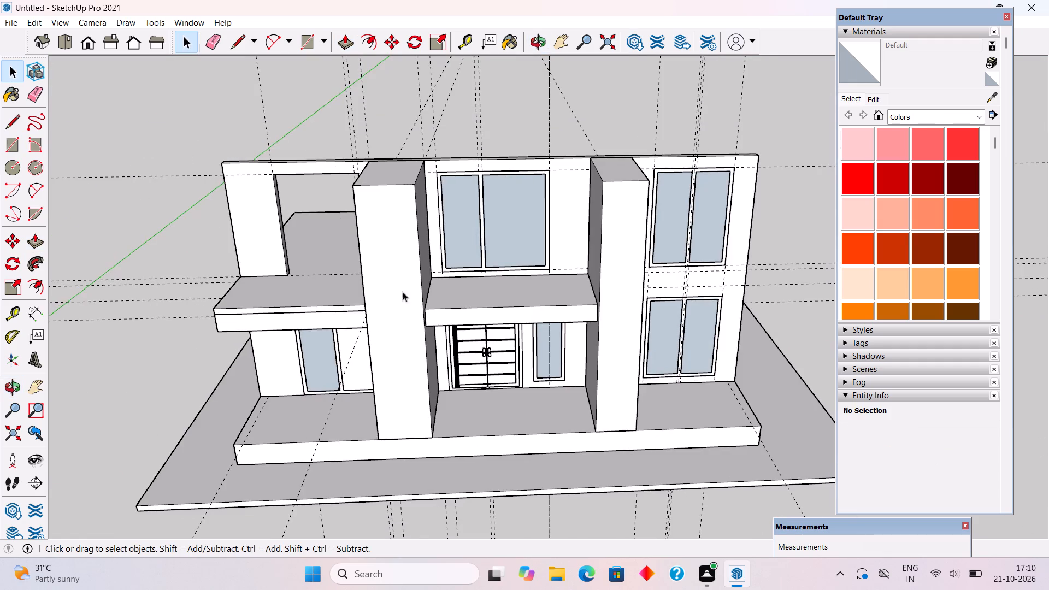
scroll(514, 297, up, 5)
scroll(540, 245, up, 4)
click(559, 251)
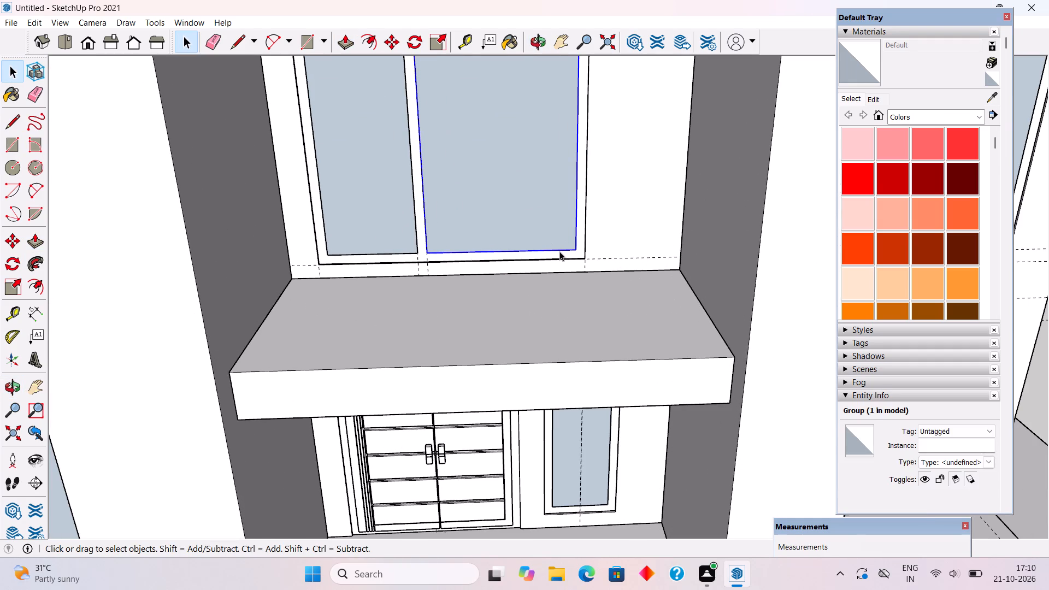
key(Delete)
click(400, 214)
key(Delete)
click(420, 249)
key(Delete)
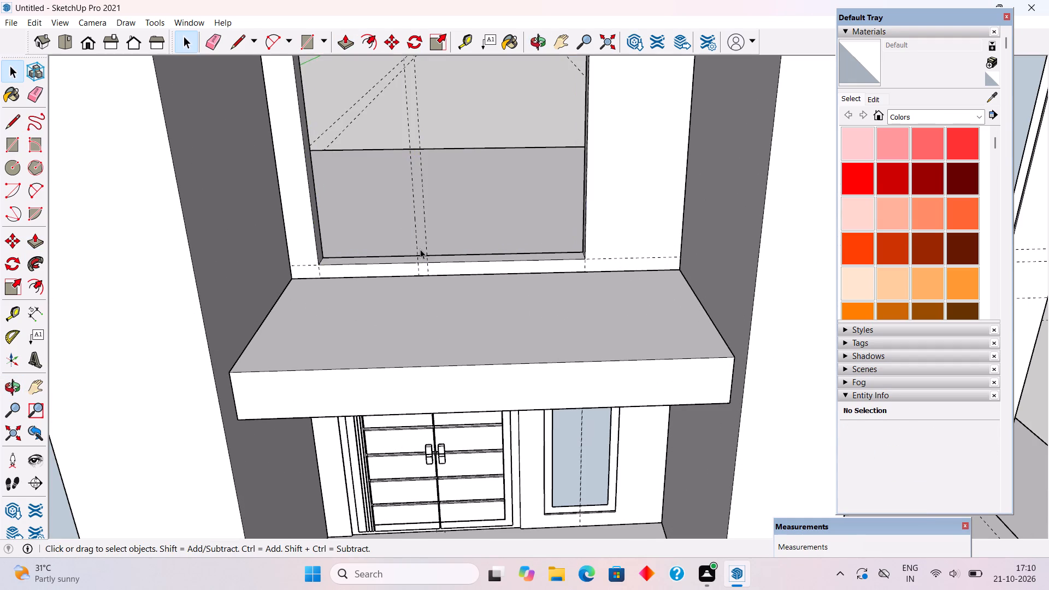
Open the wall group and push the emptied window opening's sill down level with the canopy's top surface.
scroll(427, 292, down, 3)
middle_drag(476, 262, 477, 370)
scroll(484, 285, up, 5)
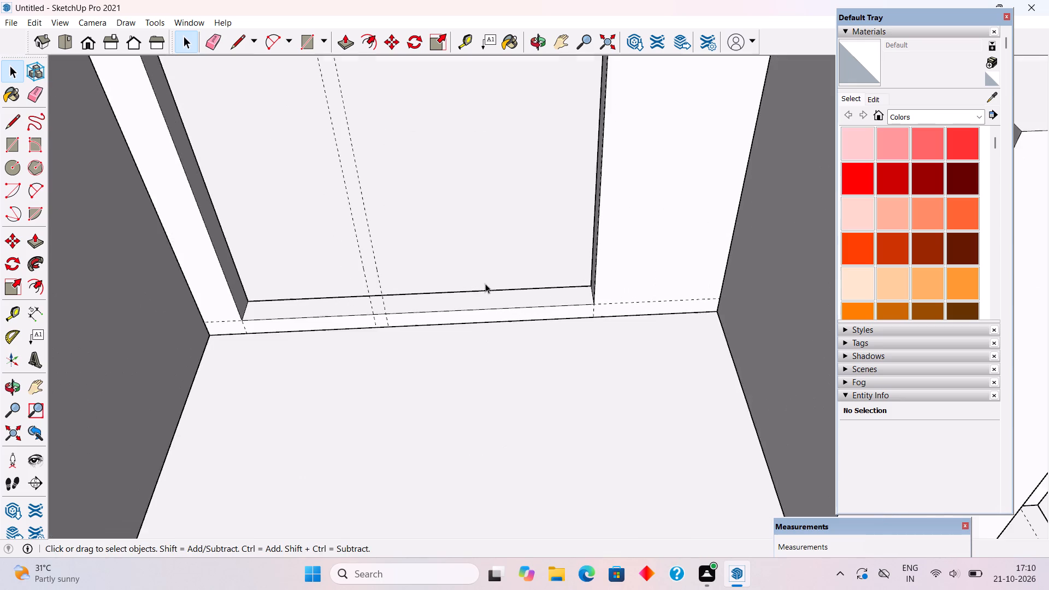
scroll(500, 300, up, 3)
click(500, 300)
triple_click(500, 300)
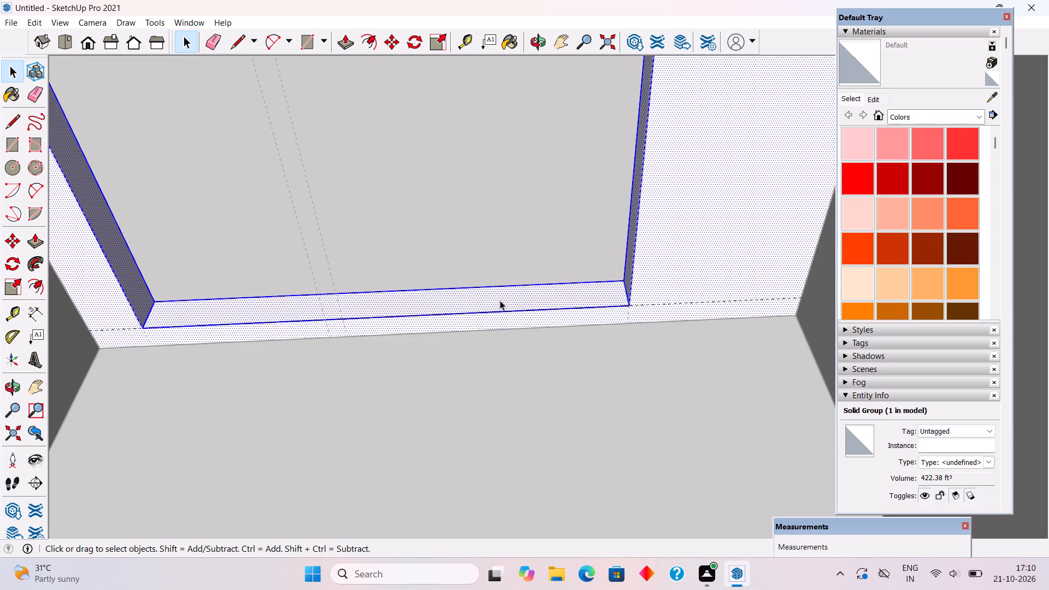
key(p)
click(500, 300)
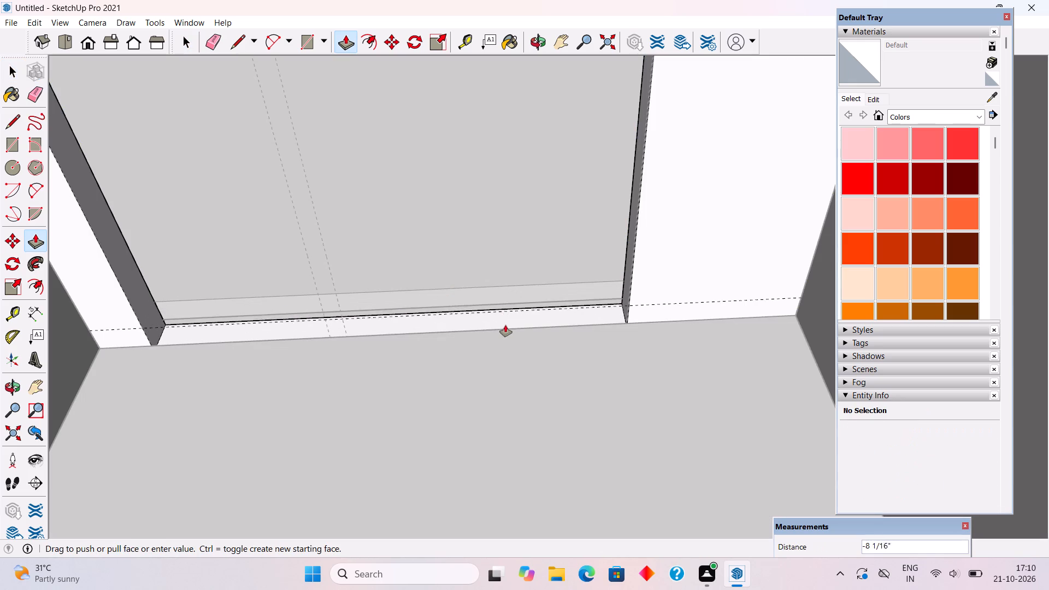
click(514, 326)
key(space)
scroll(515, 294, down, 8)
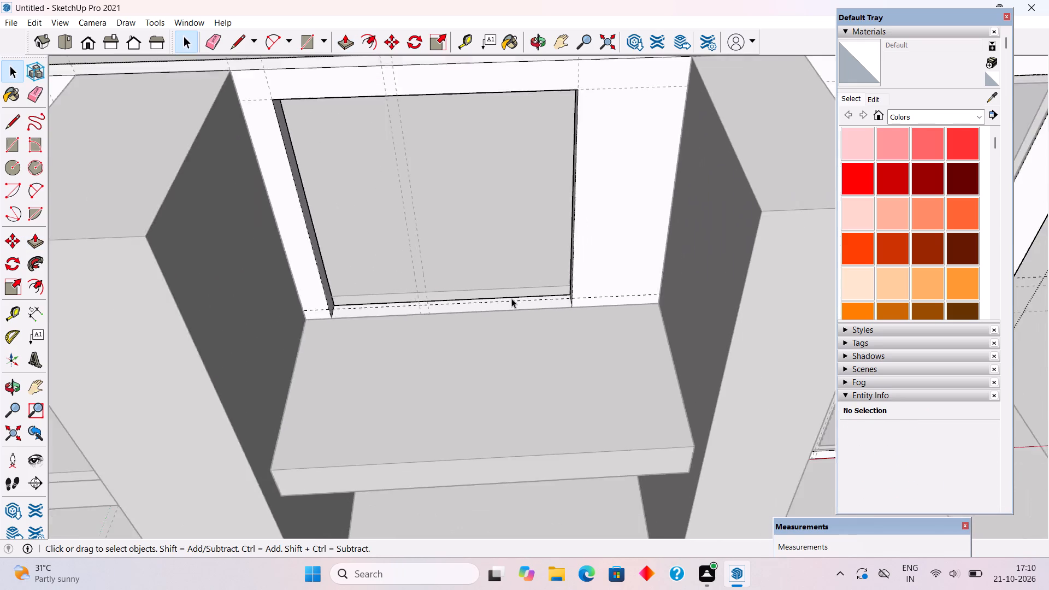
scroll(511, 298, down, 8)
scroll(613, 584, down, 1)
middle_drag(598, 561, 600, 426)
middle_drag(562, 454, 555, 348)
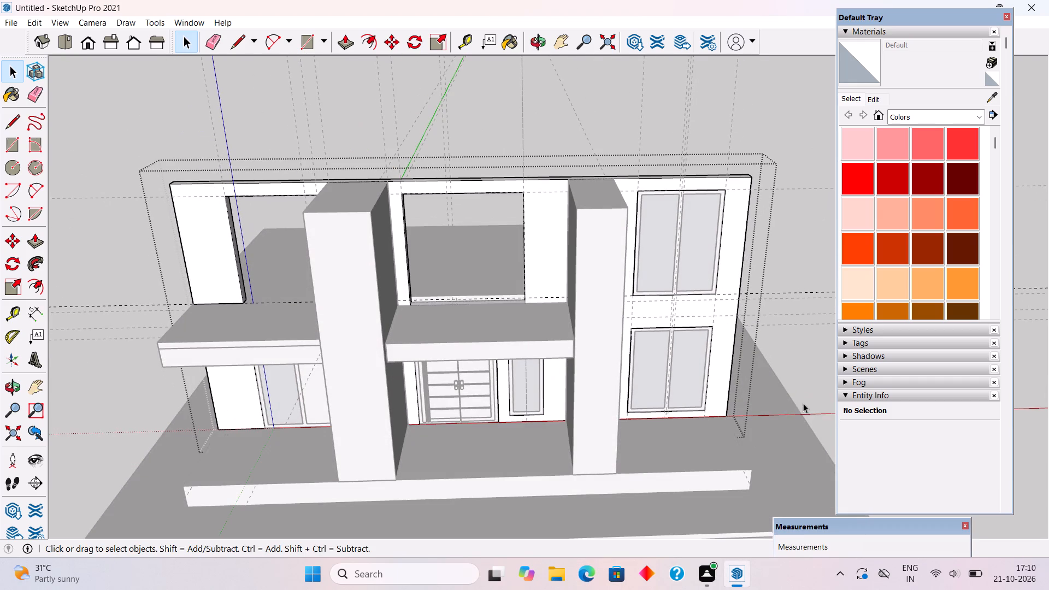
click(804, 397)
Examine the lowered opening's sill and where it meets the canopy slab above the entrance.
scroll(520, 261, up, 4)
middle_drag(598, 287, 609, 265)
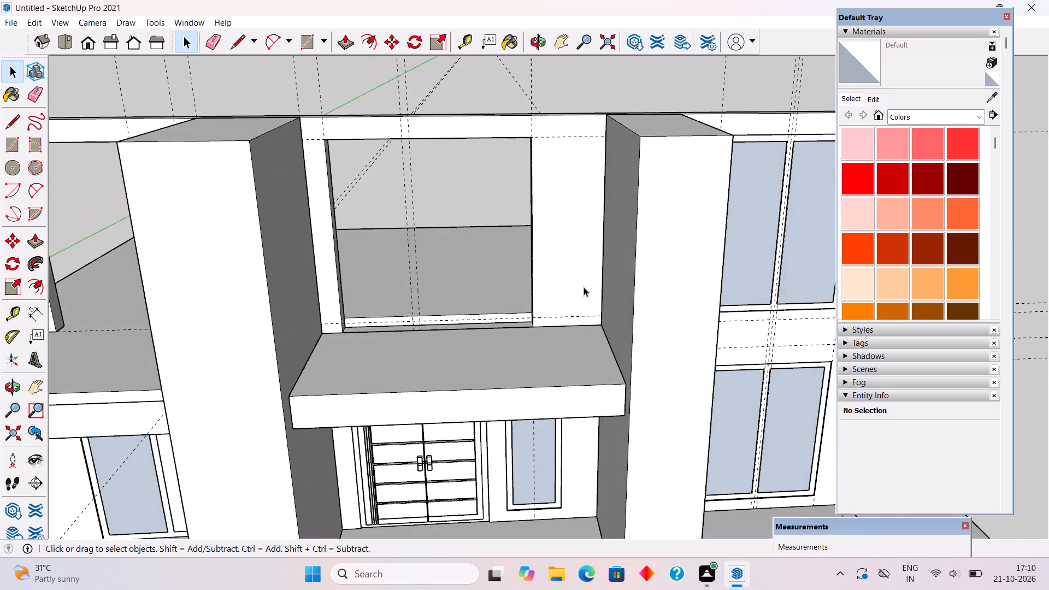
scroll(480, 335, up, 9)
middle_drag(494, 316, 491, 405)
scroll(494, 326, up, 3)
click(498, 320)
triple_click(503, 325)
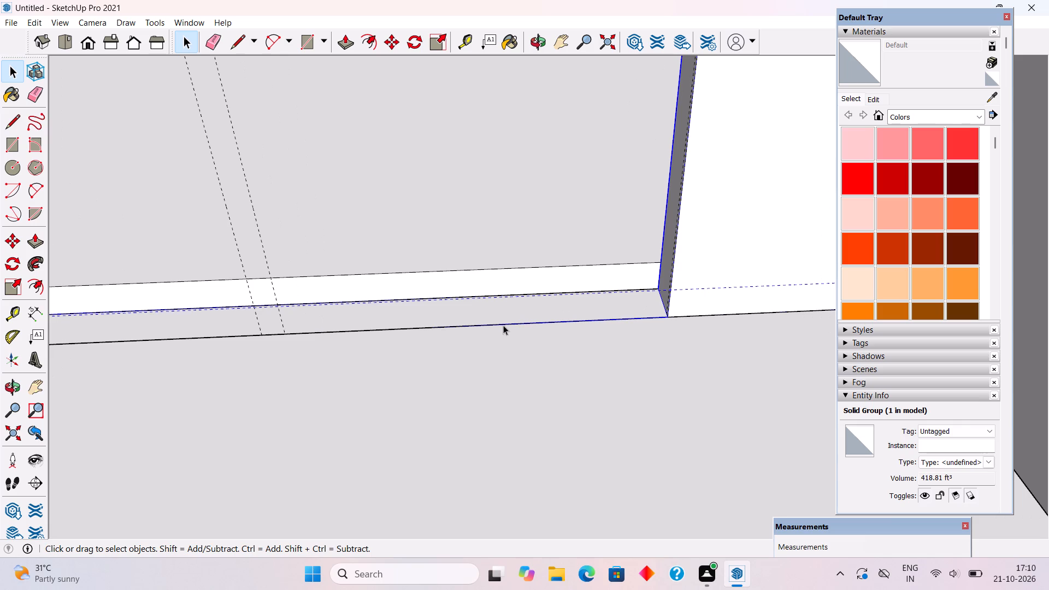
triple_click(503, 324)
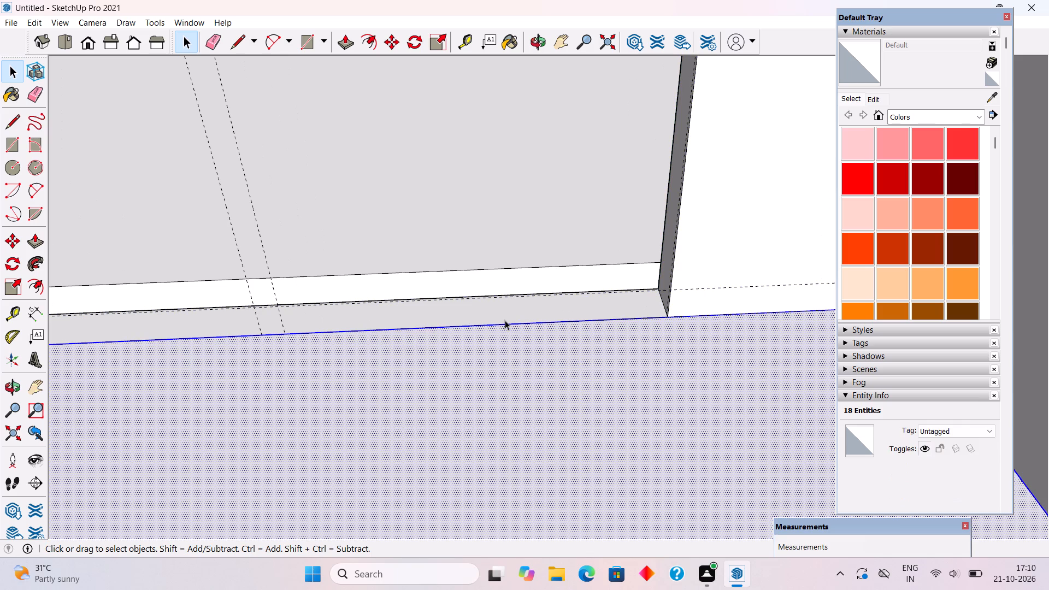
scroll(506, 320, up, 2)
scroll(506, 317, down, 12)
middle_drag(502, 320, 471, 408)
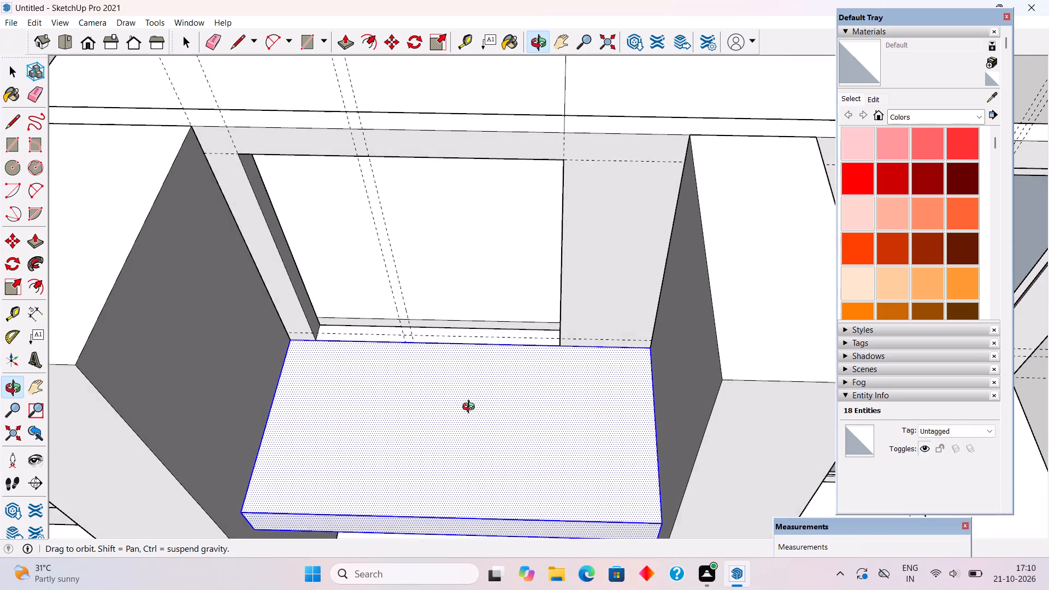
middle_drag(471, 408, 589, 414)
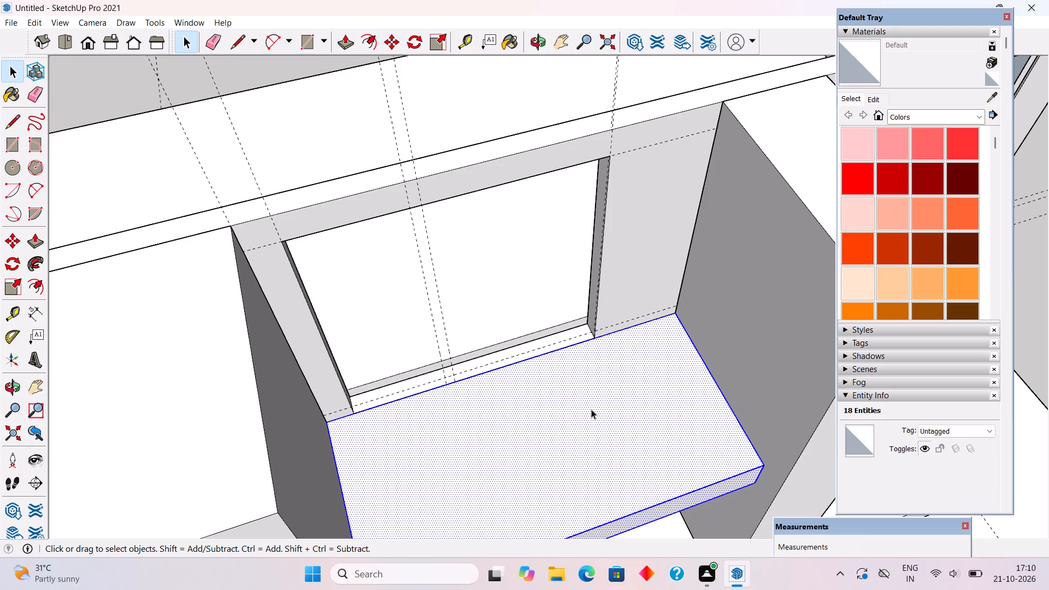
scroll(372, 210, down, 5)
click(320, 89)
middle_drag(366, 283, 322, 175)
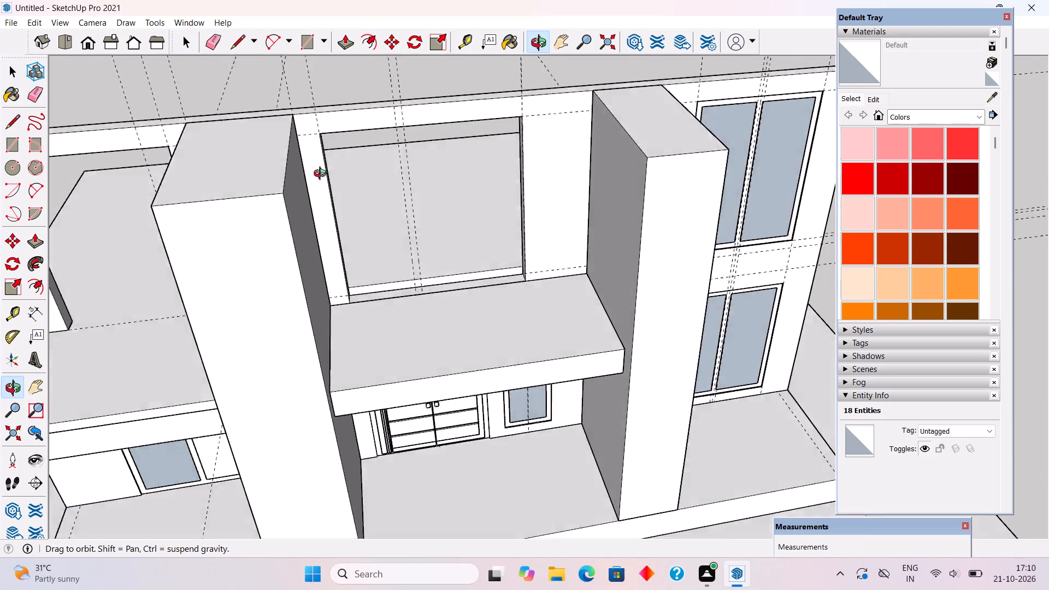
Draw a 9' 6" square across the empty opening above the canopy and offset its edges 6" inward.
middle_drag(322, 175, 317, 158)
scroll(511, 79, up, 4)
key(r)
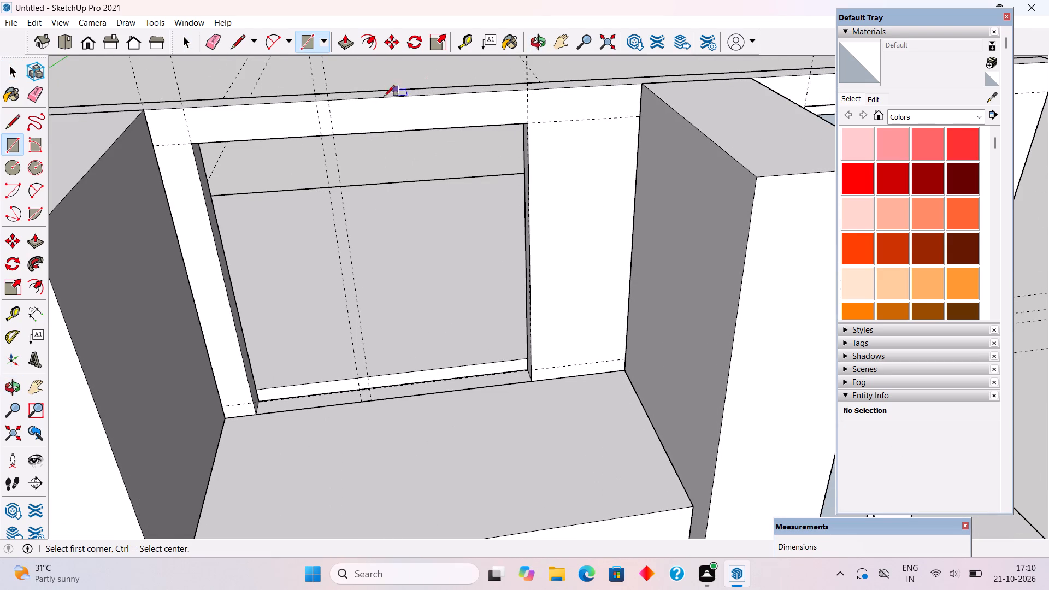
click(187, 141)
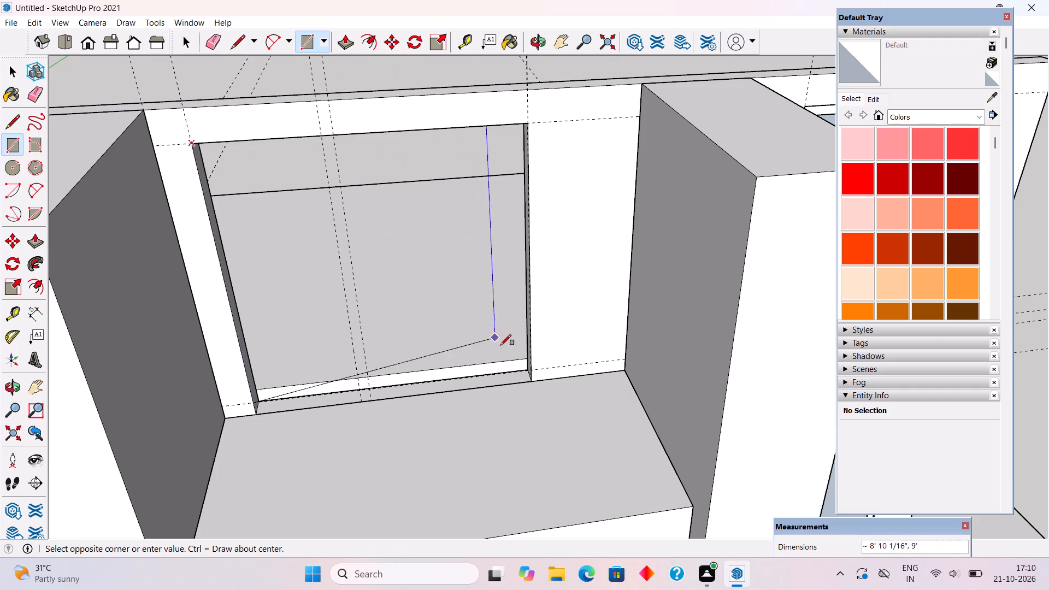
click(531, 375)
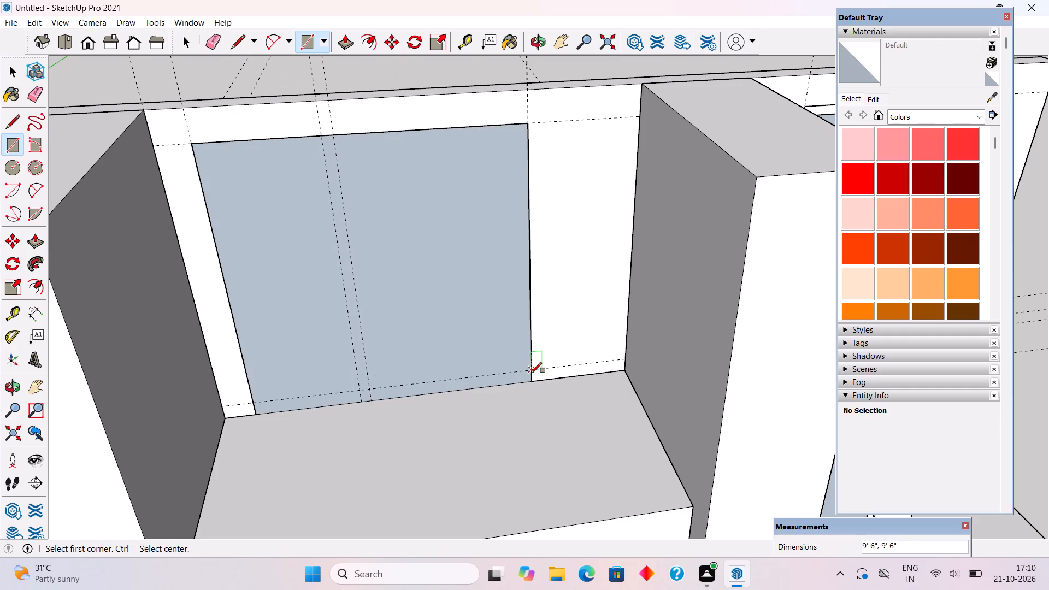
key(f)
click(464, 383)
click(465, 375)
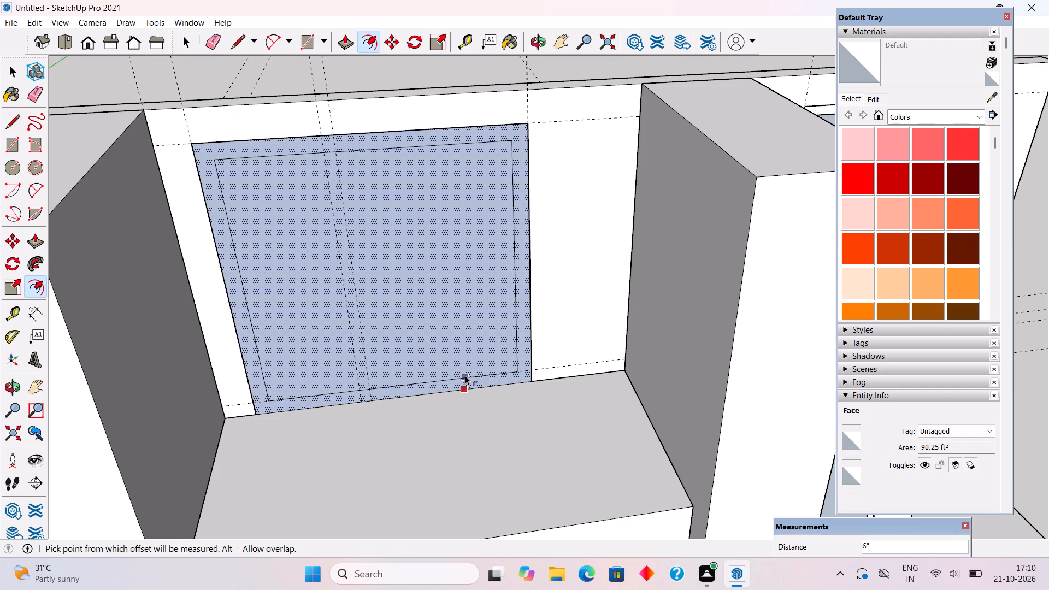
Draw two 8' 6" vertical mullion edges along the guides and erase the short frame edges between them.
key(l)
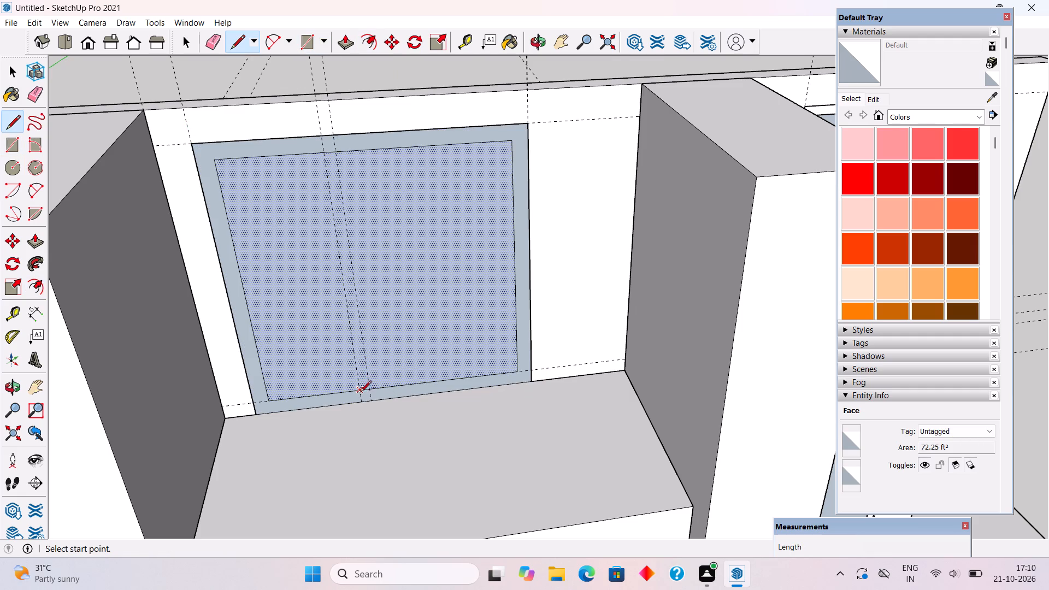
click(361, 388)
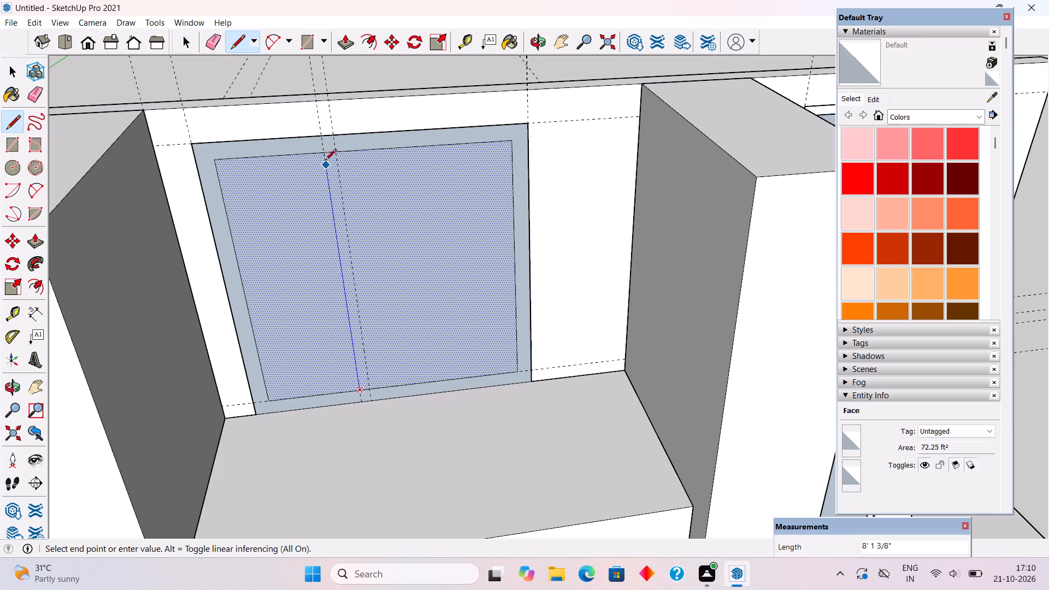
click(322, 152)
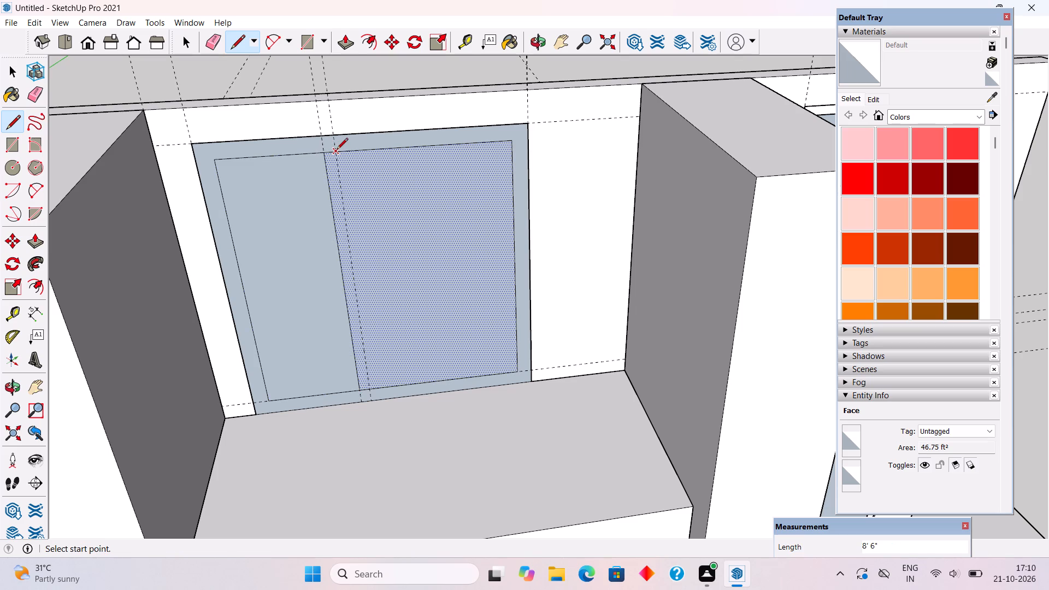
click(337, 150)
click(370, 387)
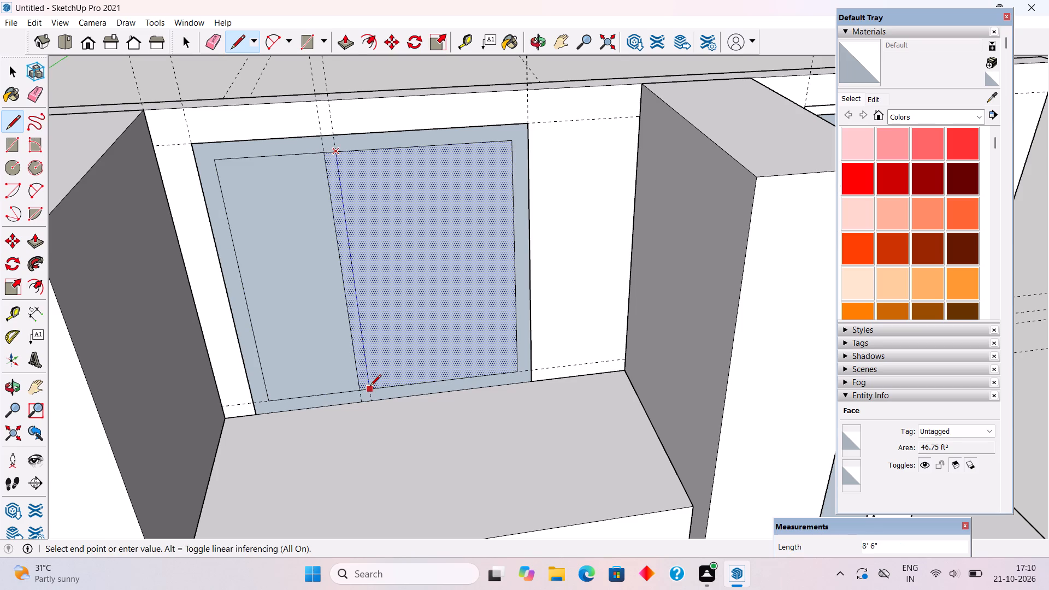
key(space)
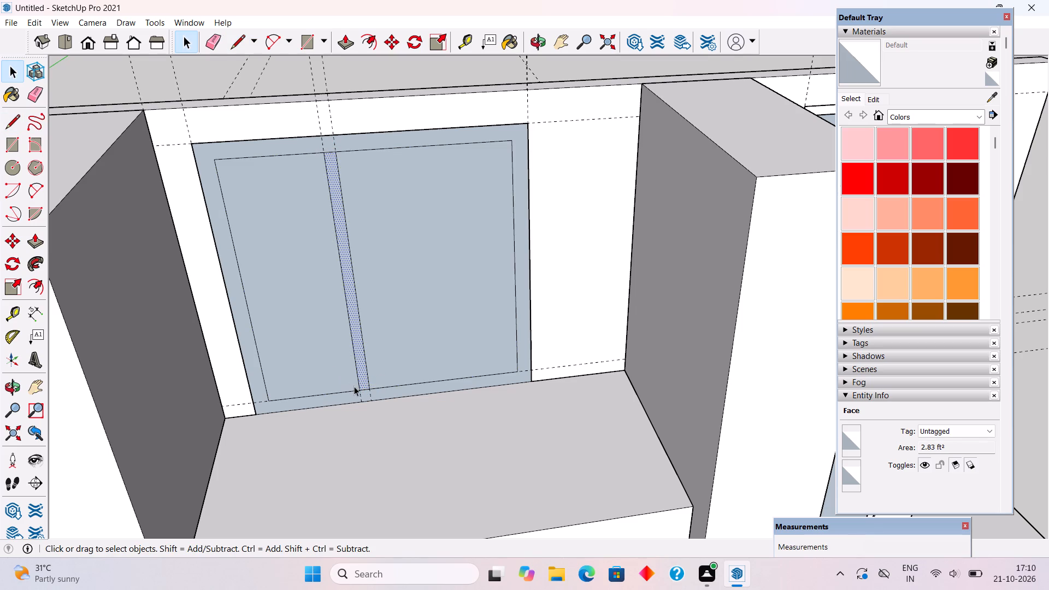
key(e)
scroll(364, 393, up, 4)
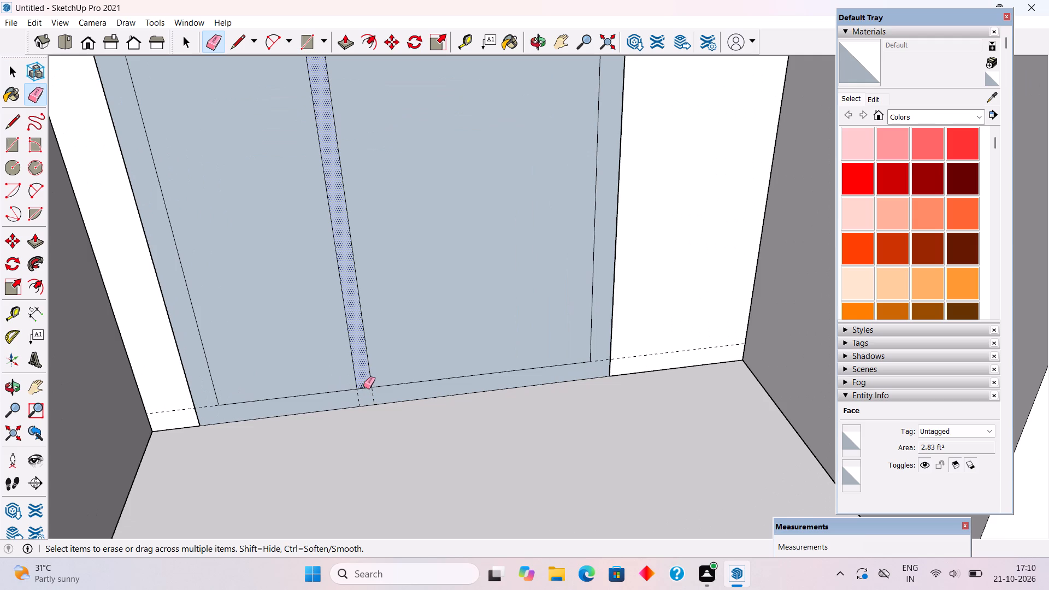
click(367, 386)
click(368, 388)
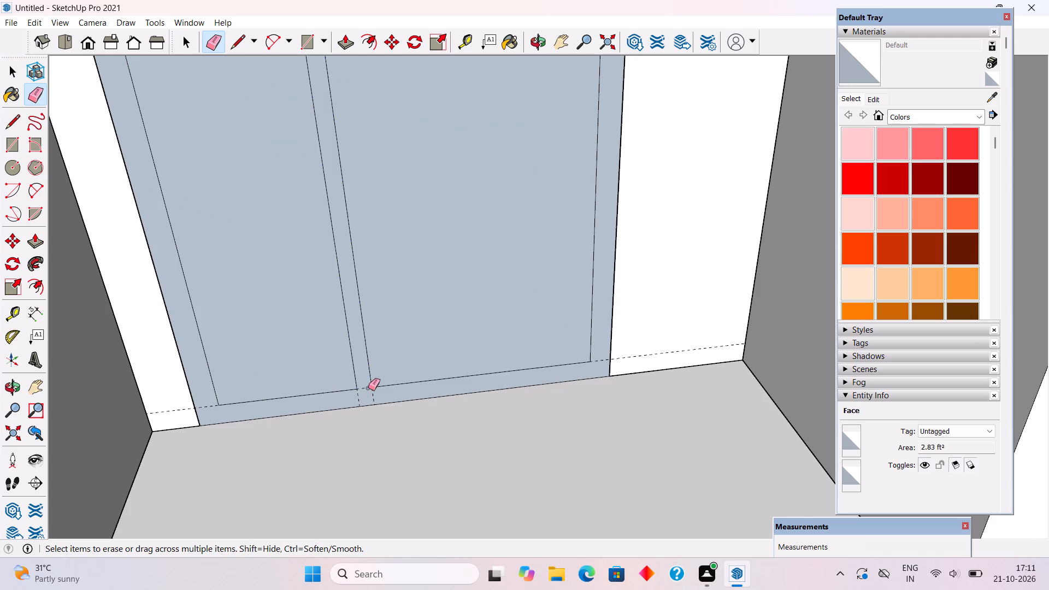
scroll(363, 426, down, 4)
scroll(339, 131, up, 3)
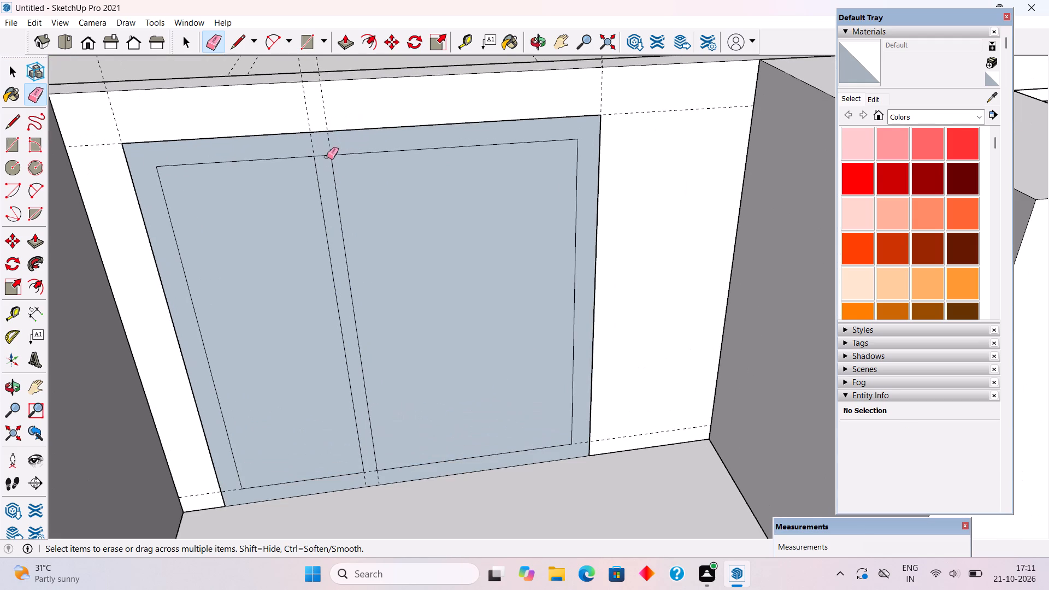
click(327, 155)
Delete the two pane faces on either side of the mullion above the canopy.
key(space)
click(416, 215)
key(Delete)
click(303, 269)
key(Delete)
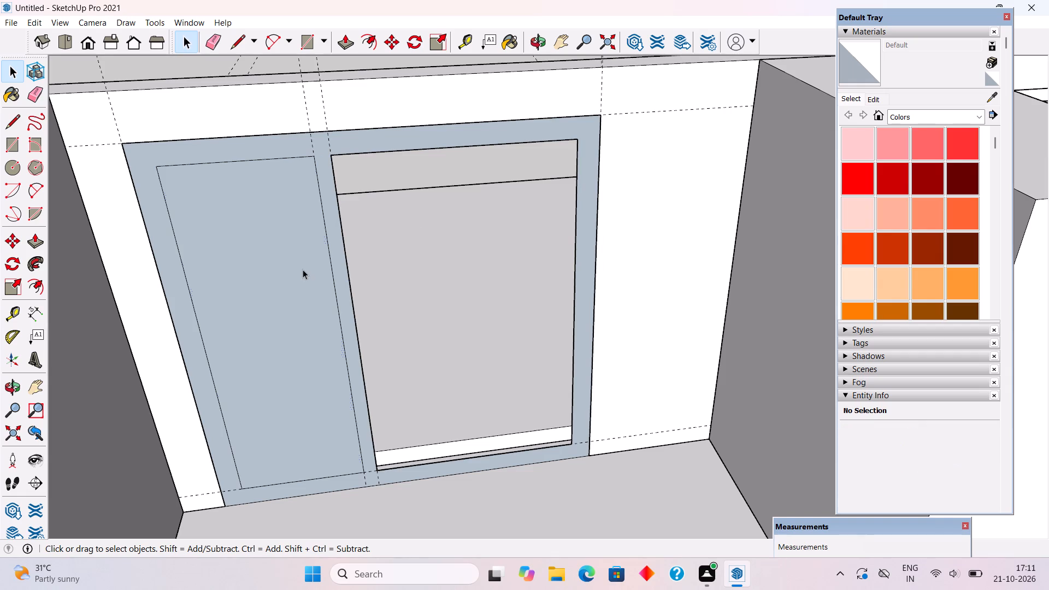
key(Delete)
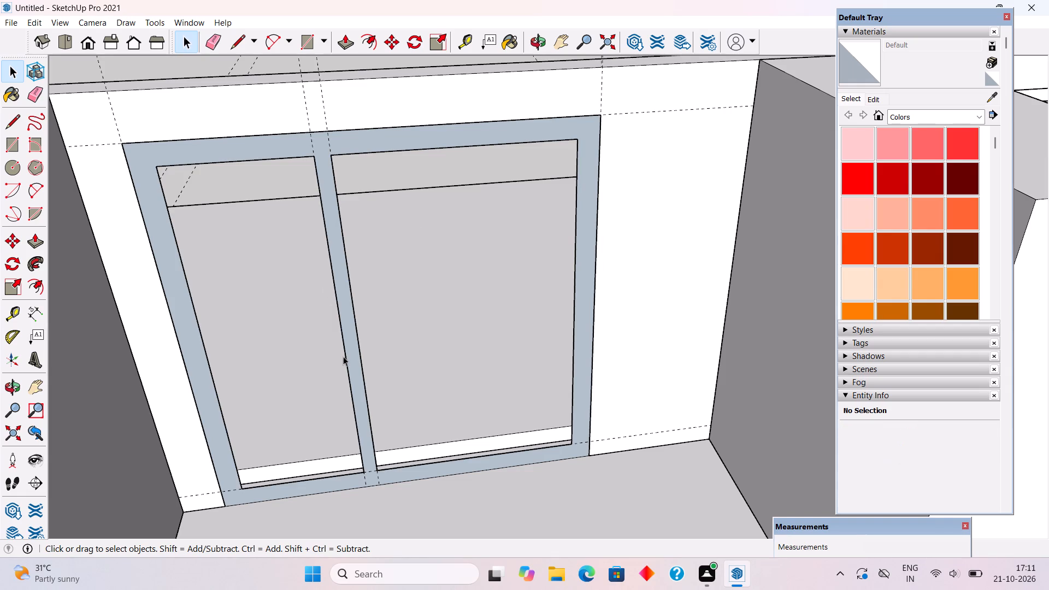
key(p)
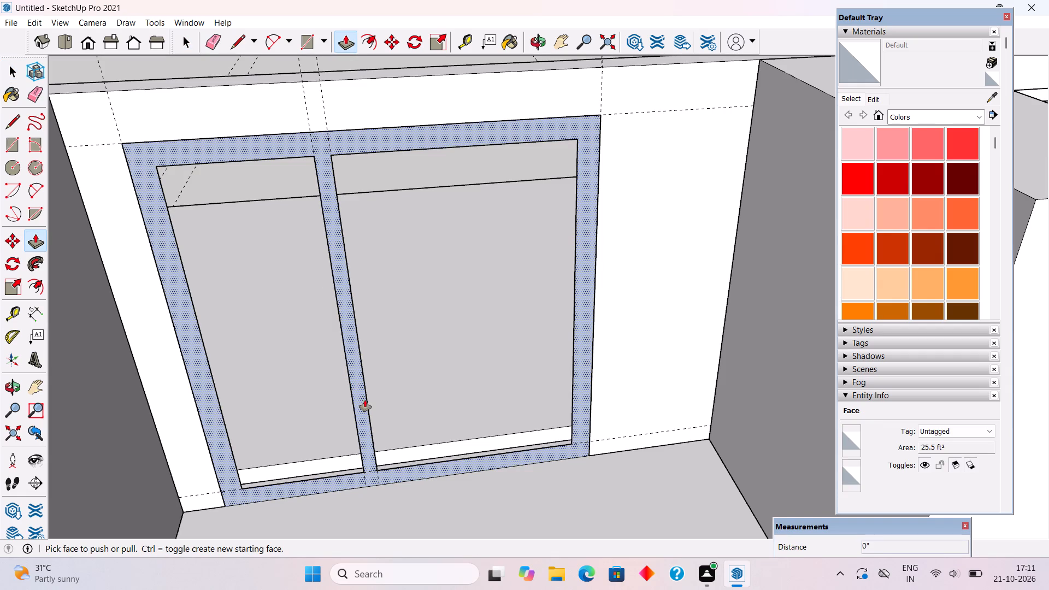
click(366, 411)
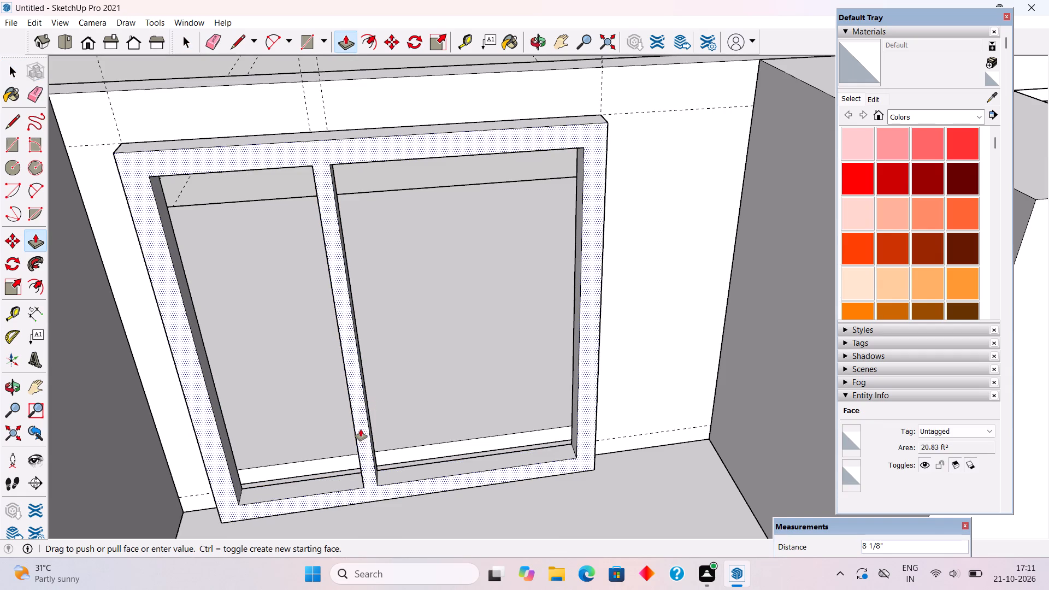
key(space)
Examine the flat window frame from several sides and check which geometry is connected to it.
scroll(346, 435, down, 5)
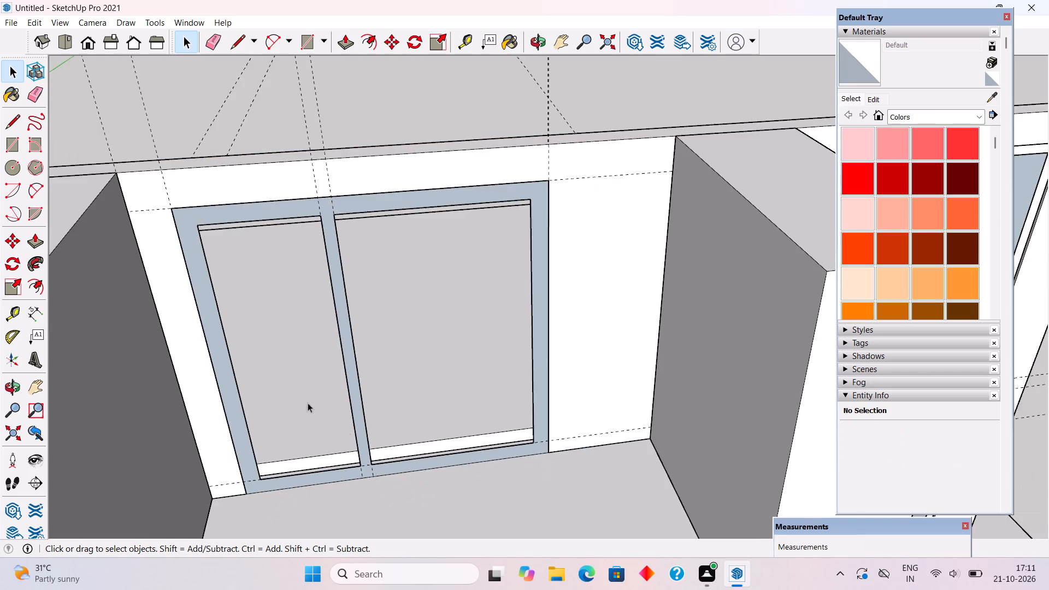
scroll(308, 403, down, 10)
middle_drag(148, 419, 659, 439)
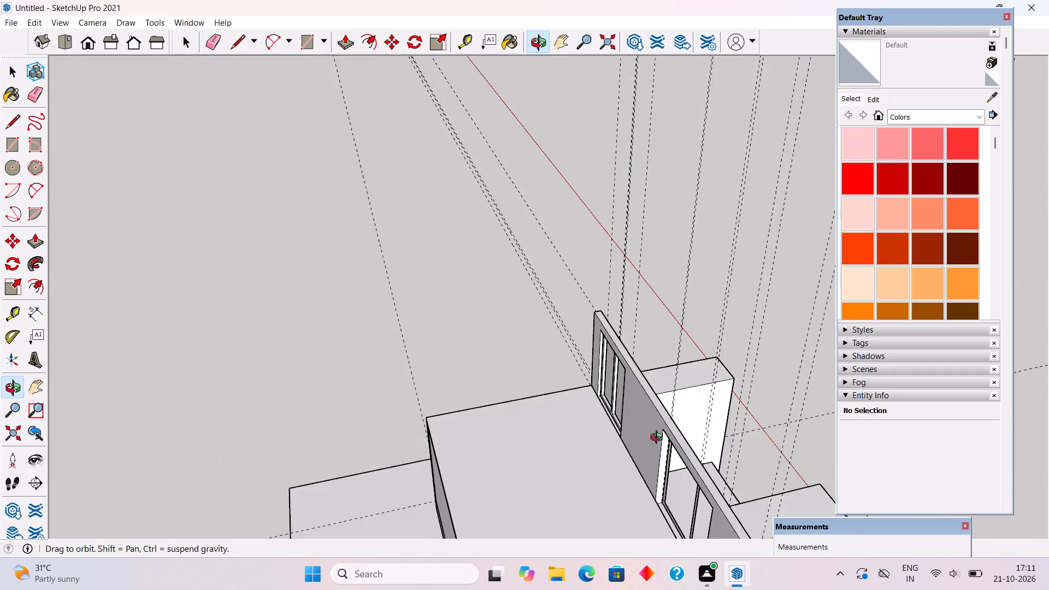
middle_drag(659, 439, 174, 329)
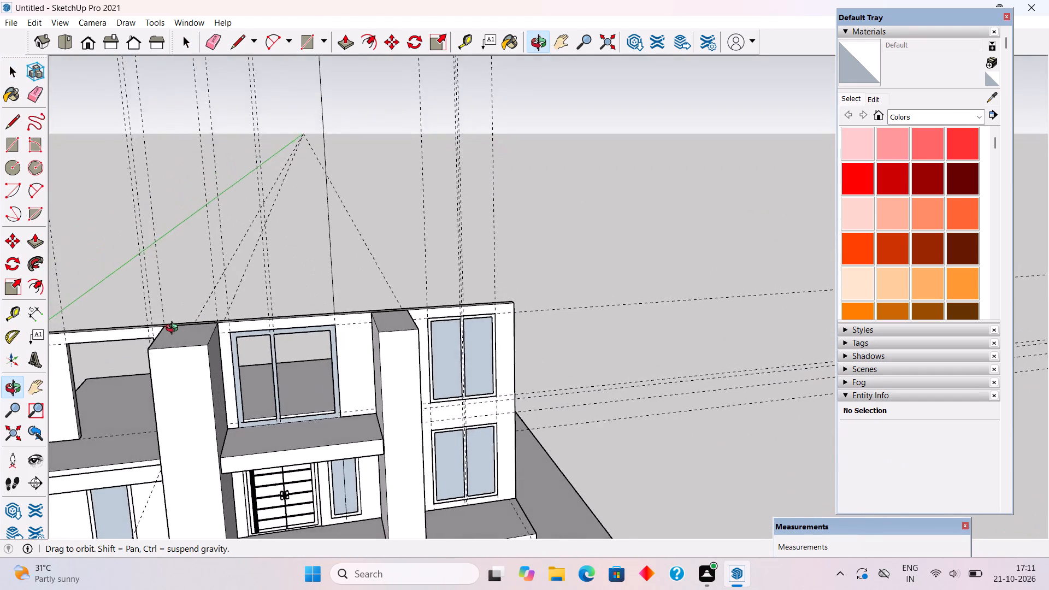
middle_drag(174, 329, 54, 320)
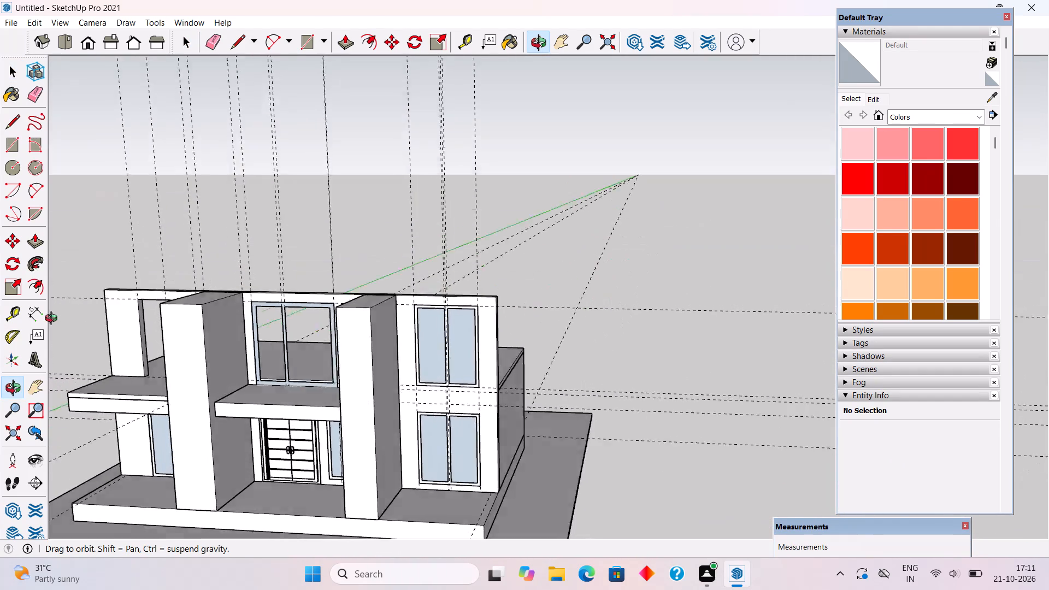
middle_drag(54, 320, 157, 327)
scroll(324, 426, up, 5)
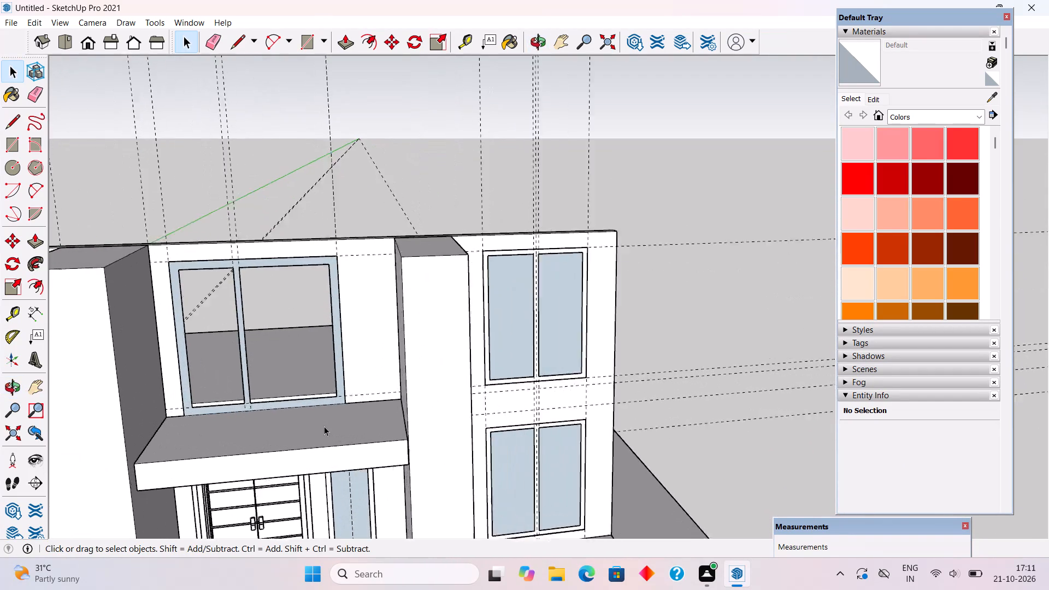
scroll(333, 390, up, 3)
triple_click(345, 390)
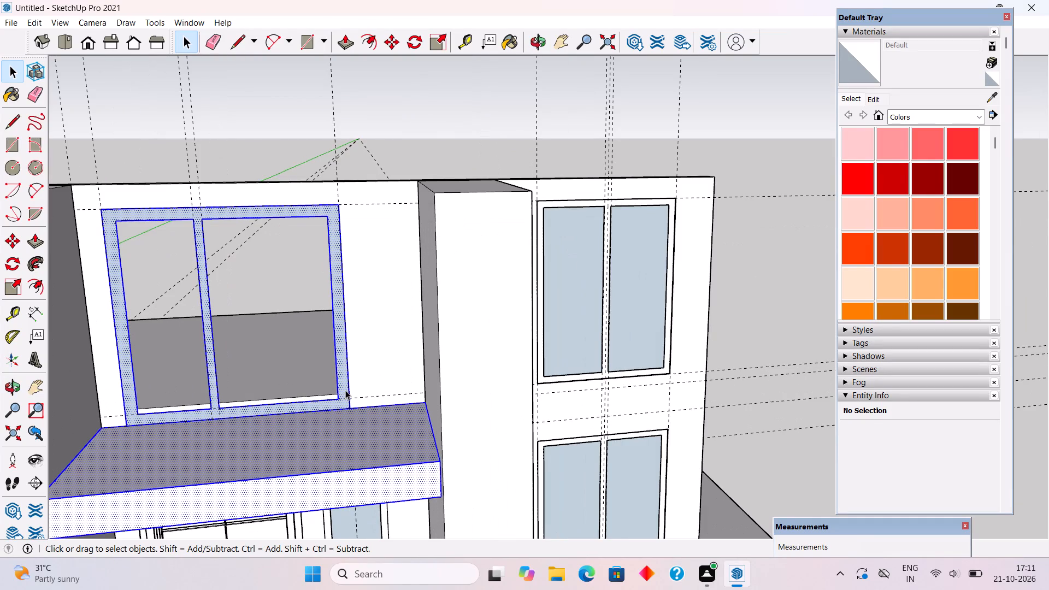
click(345, 390)
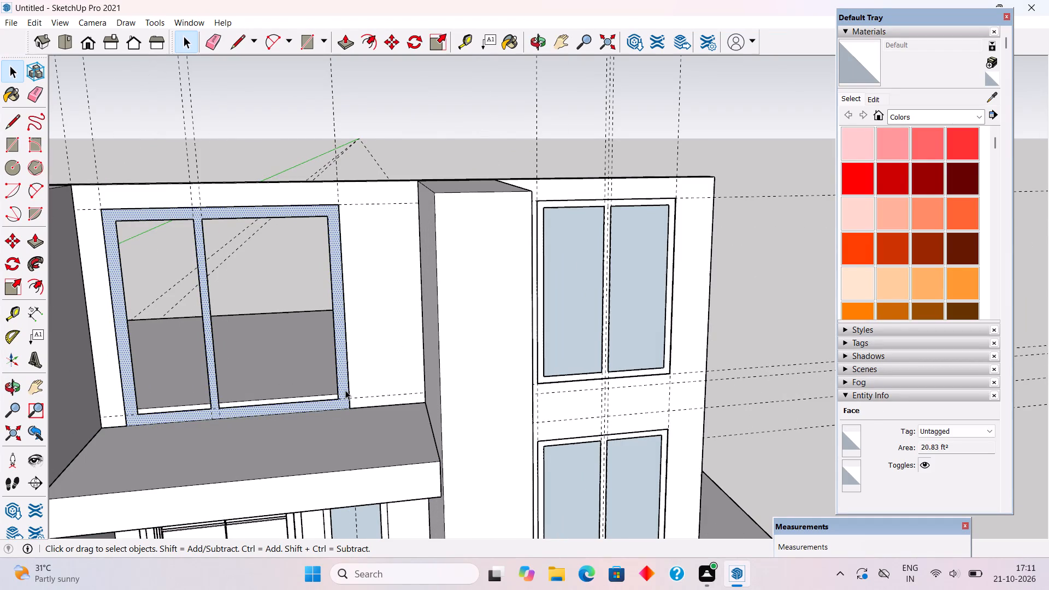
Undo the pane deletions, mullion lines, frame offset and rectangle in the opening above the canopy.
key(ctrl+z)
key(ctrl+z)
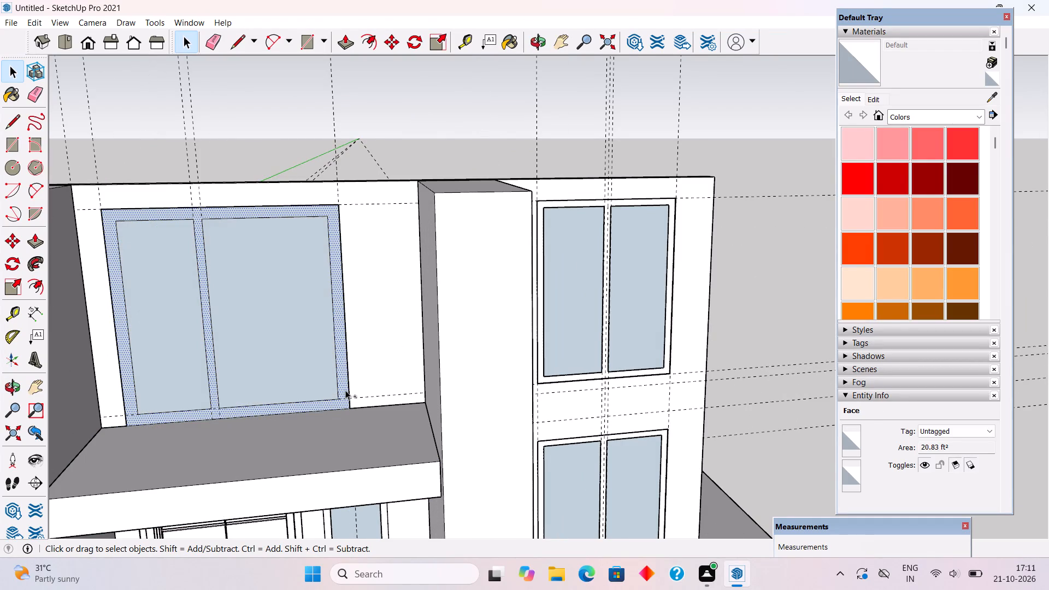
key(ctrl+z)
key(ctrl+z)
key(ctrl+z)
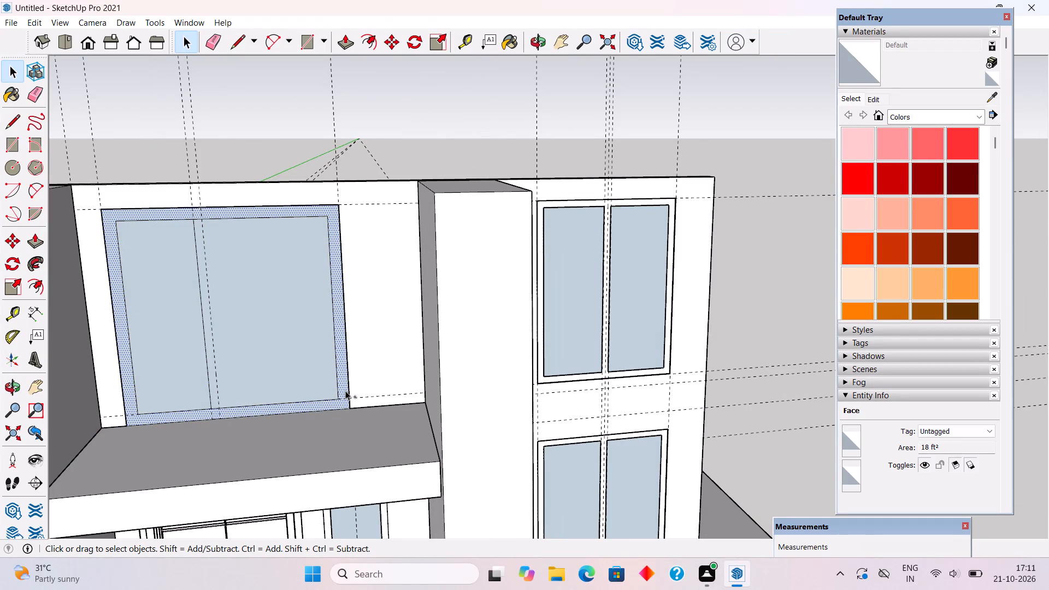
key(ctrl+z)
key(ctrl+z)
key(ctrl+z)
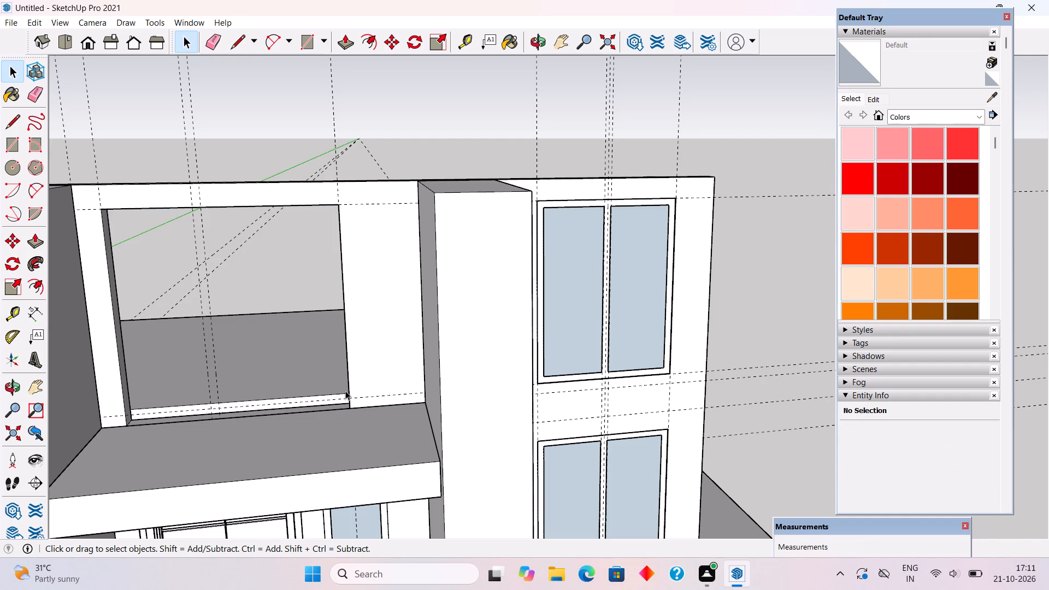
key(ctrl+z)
Make a group from all connected geometry of the canopy slab above the entrance.
scroll(337, 394, down, 4)
triple_click(339, 421)
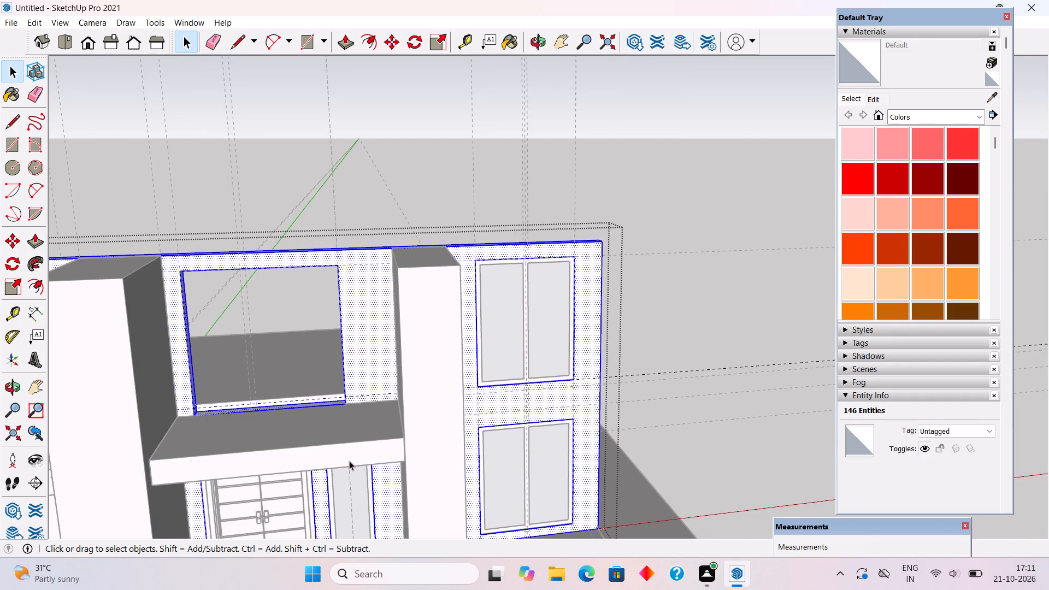
click(310, 188)
triple_click(324, 455)
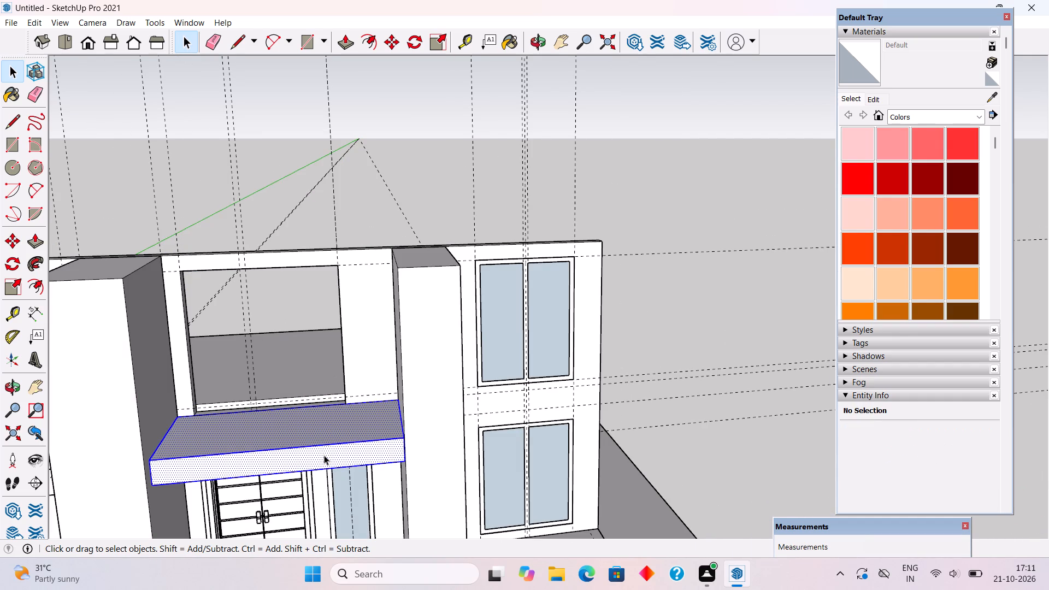
right_click(323, 455)
click(382, 361)
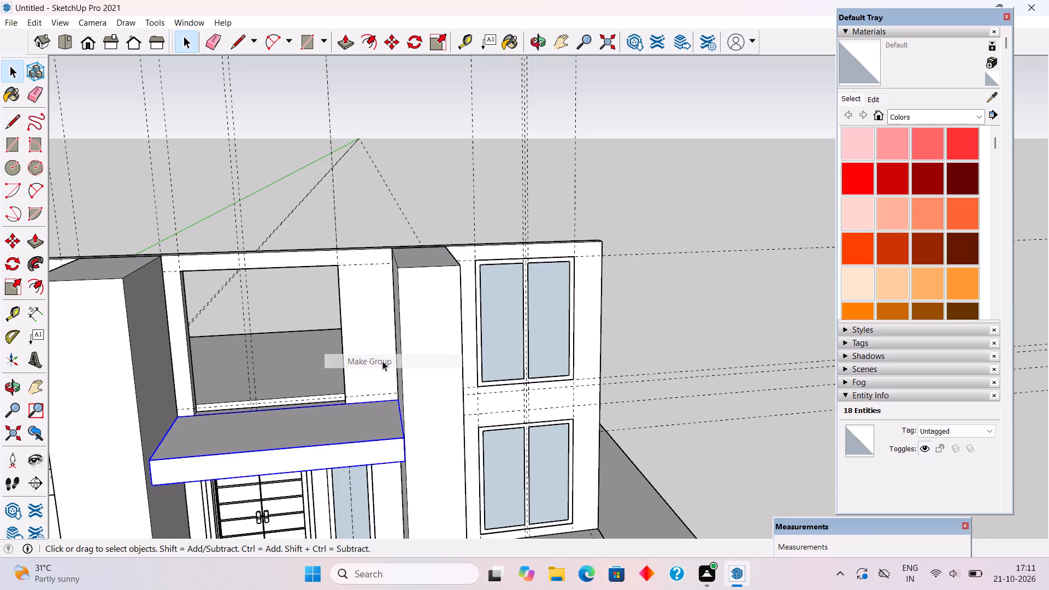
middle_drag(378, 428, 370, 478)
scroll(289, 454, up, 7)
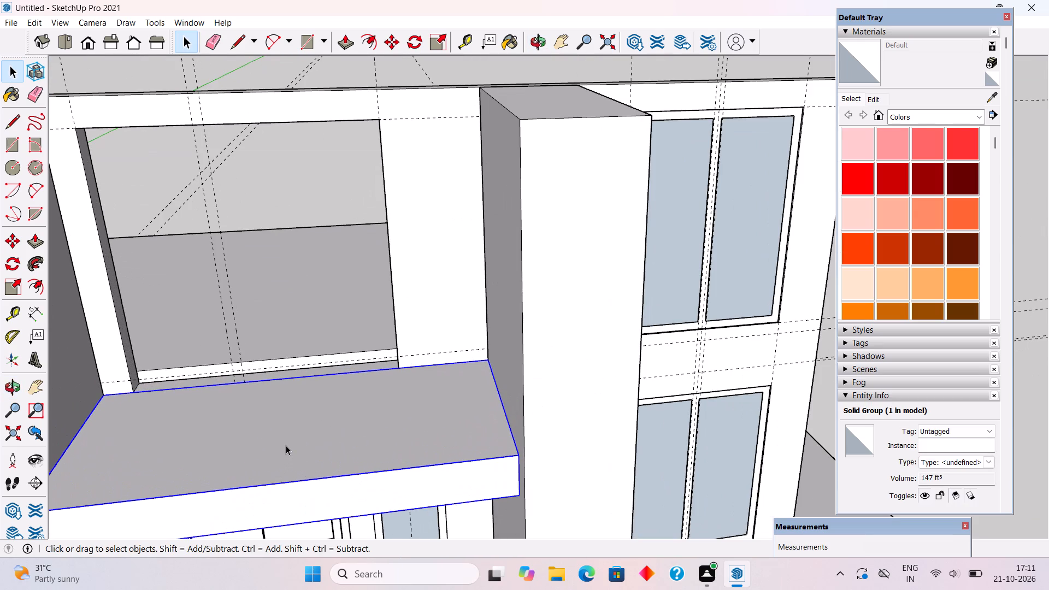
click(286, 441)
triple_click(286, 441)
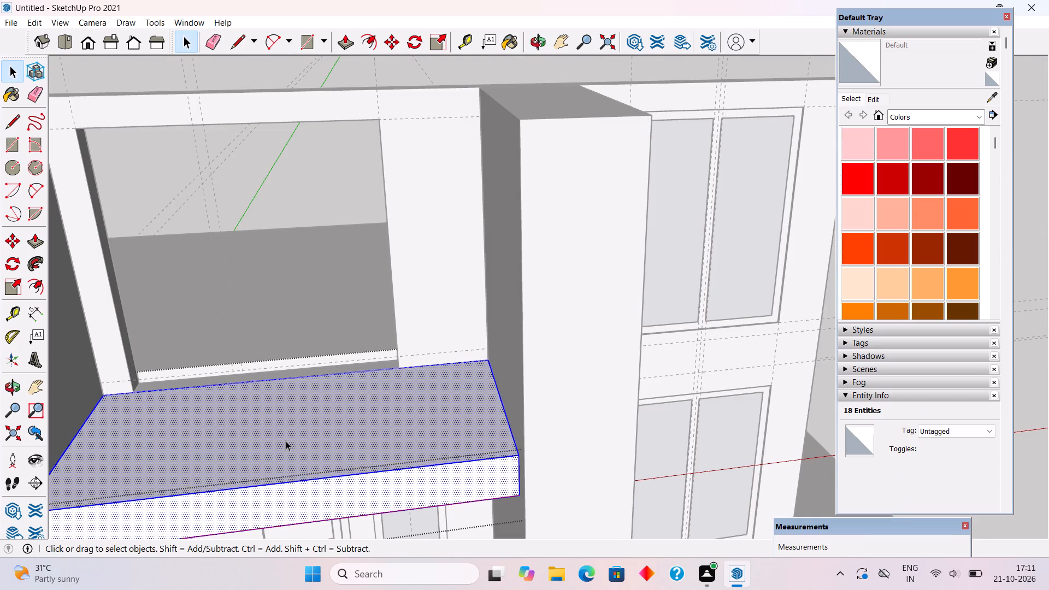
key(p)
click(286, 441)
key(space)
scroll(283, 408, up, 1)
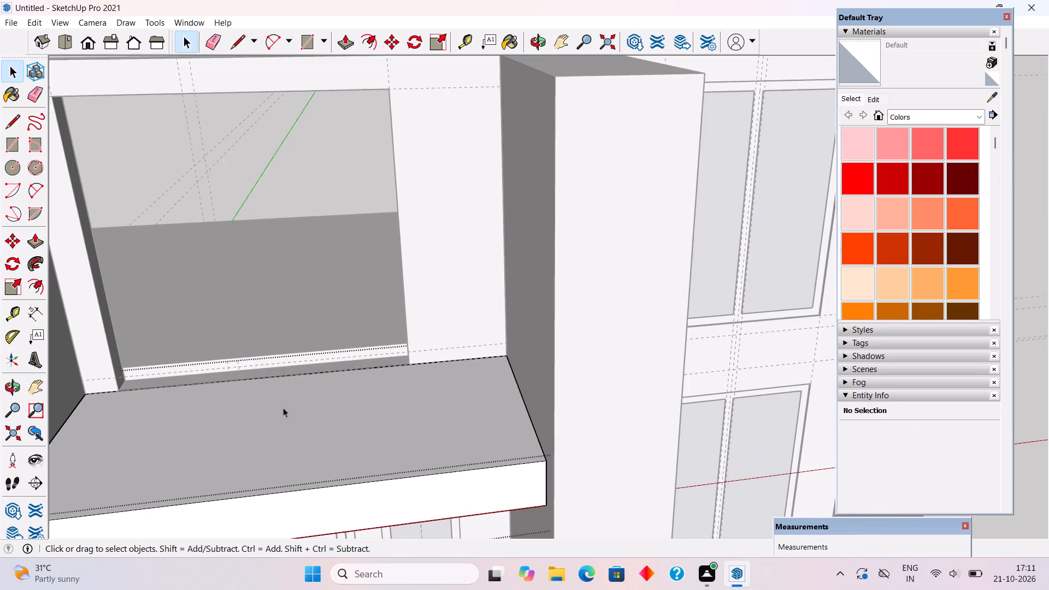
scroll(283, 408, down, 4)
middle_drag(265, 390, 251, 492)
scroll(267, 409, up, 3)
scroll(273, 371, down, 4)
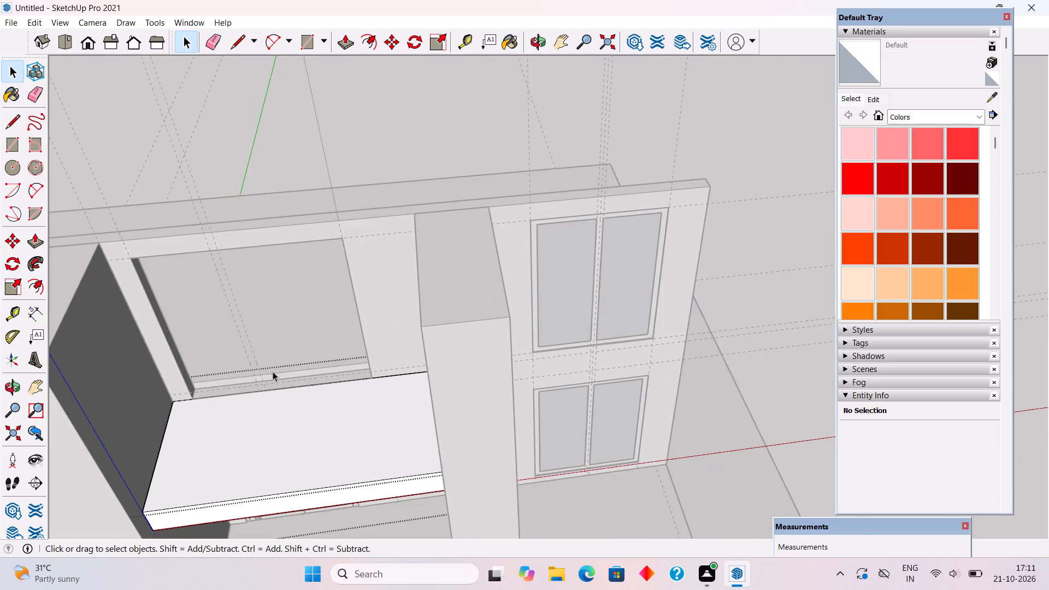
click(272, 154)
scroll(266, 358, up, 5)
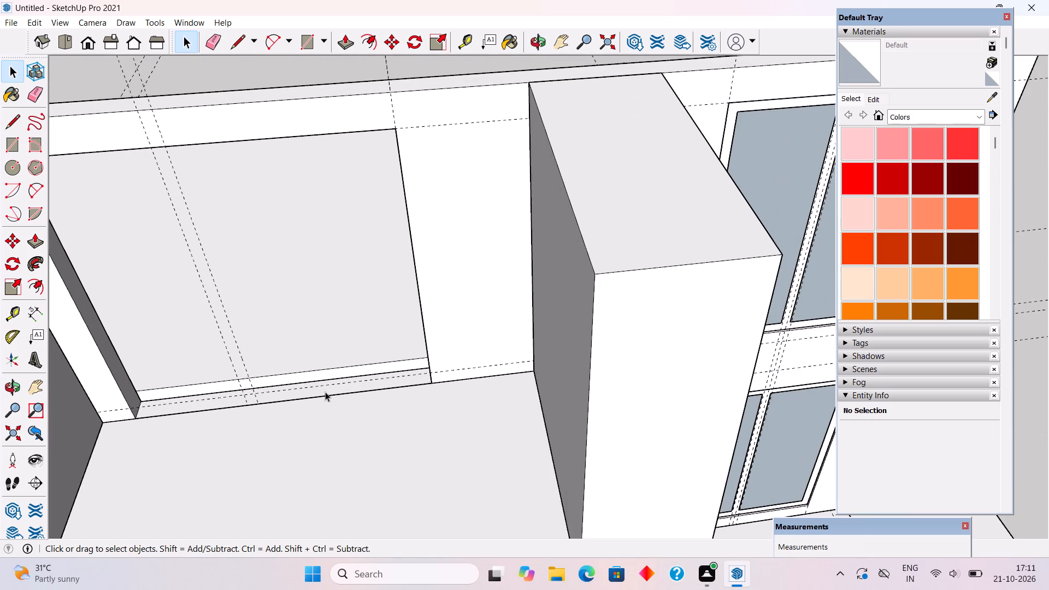
Raise the sill face of the opening above the entrance canopy by 6" inside the wall group.
triple_click(325, 392)
key(p)
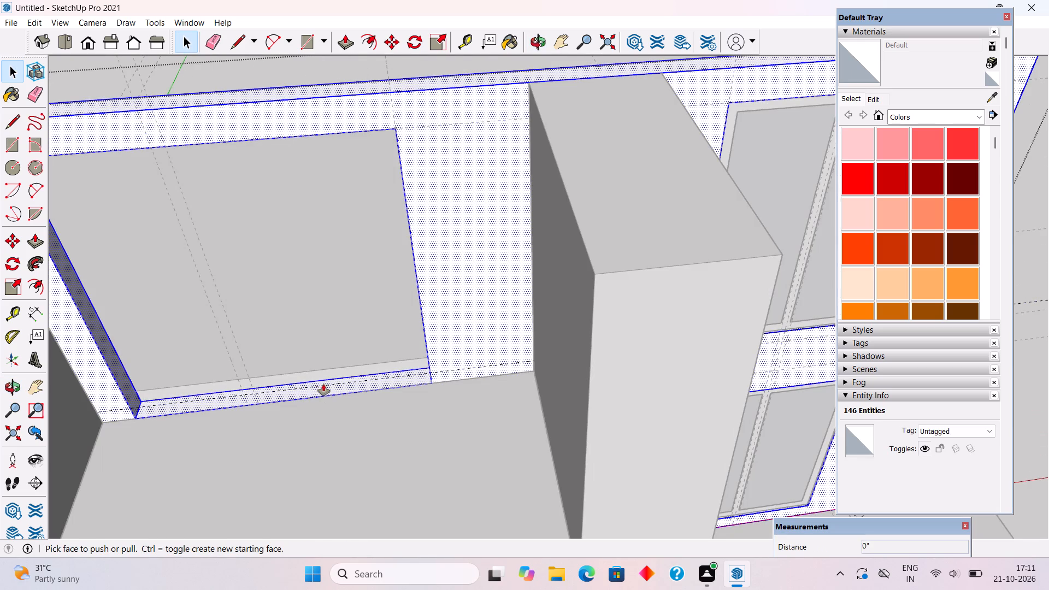
click(326, 390)
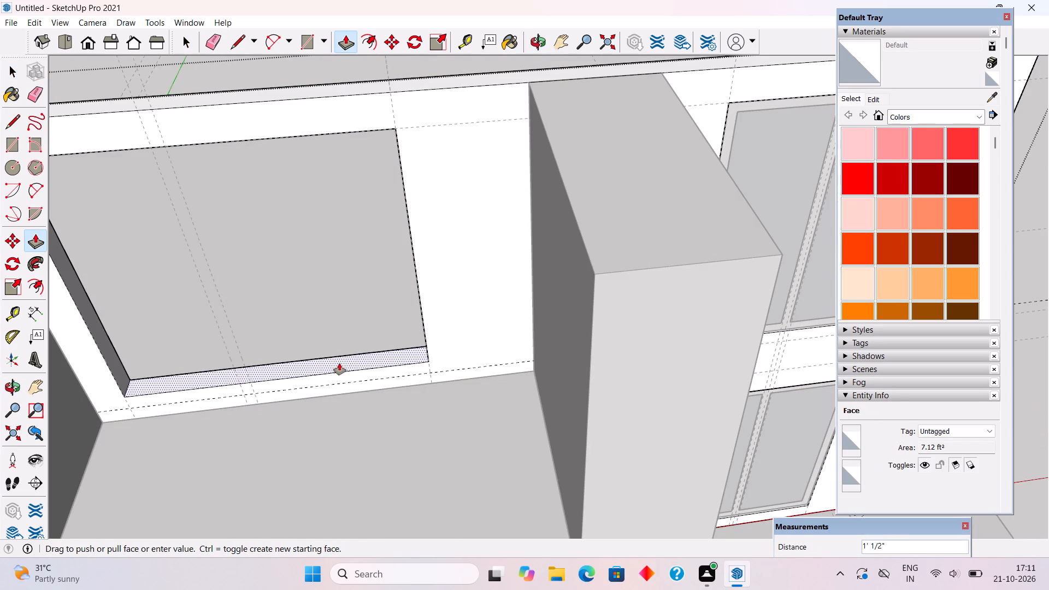
middle_drag(339, 363, 397, 471)
click(356, 379)
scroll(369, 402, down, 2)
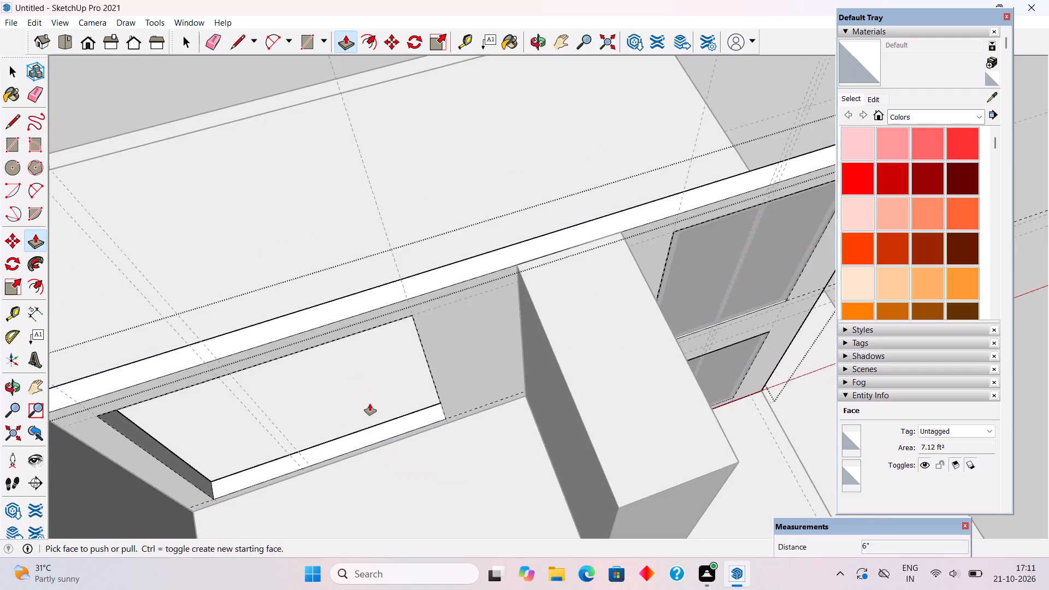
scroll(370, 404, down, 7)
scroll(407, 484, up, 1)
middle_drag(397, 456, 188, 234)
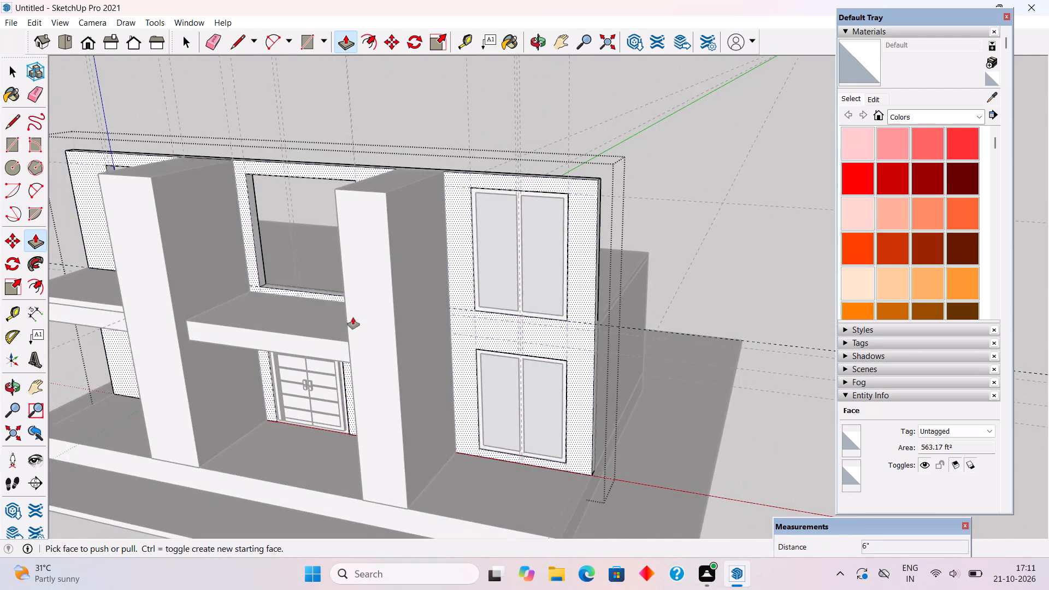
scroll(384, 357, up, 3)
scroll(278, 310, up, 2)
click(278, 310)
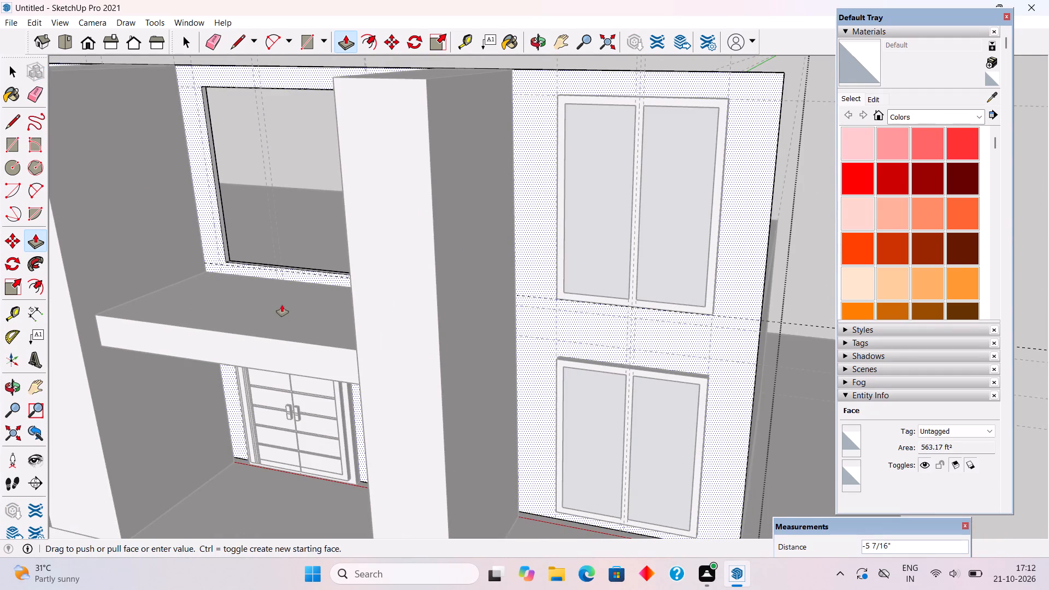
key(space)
Close the wall group and open the entrance canopy slab's group for editing.
click(279, 320)
middle_drag(295, 329, 426, 379)
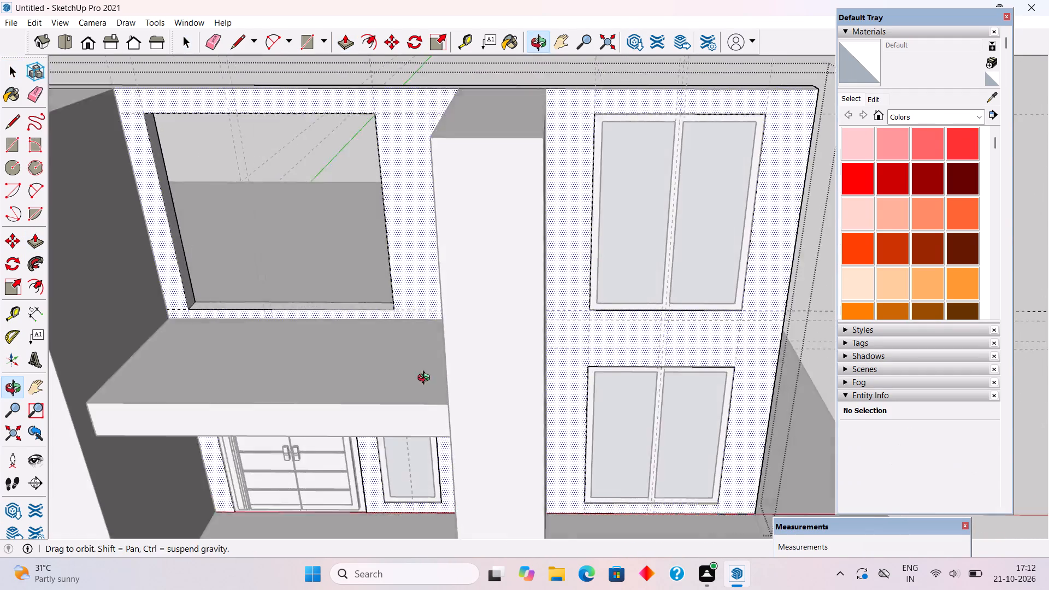
middle_drag(426, 379, 447, 384)
click(428, 429)
triple_click(429, 456)
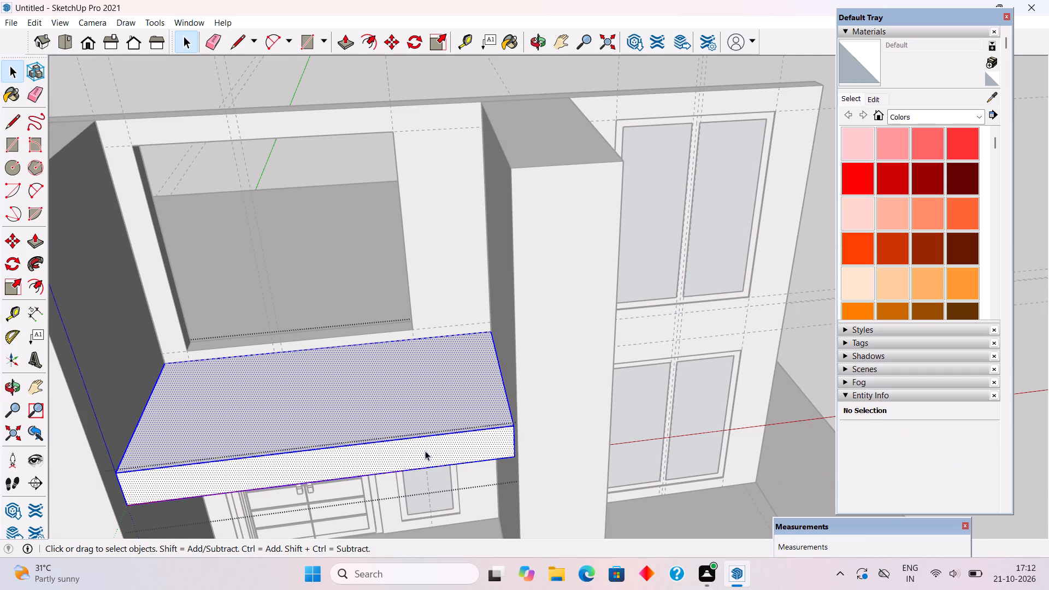
scroll(425, 416, up, 2)
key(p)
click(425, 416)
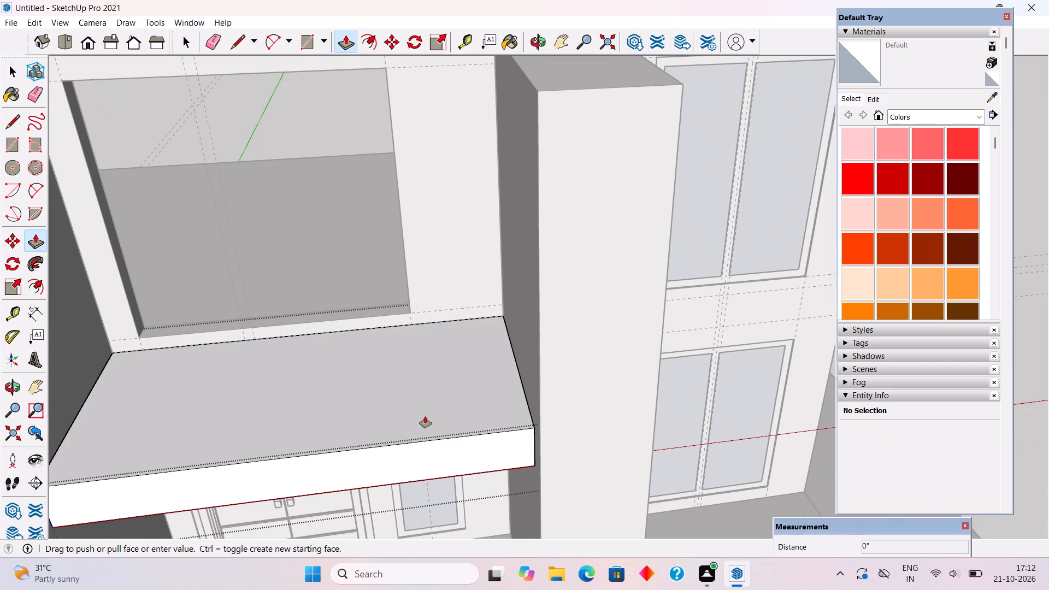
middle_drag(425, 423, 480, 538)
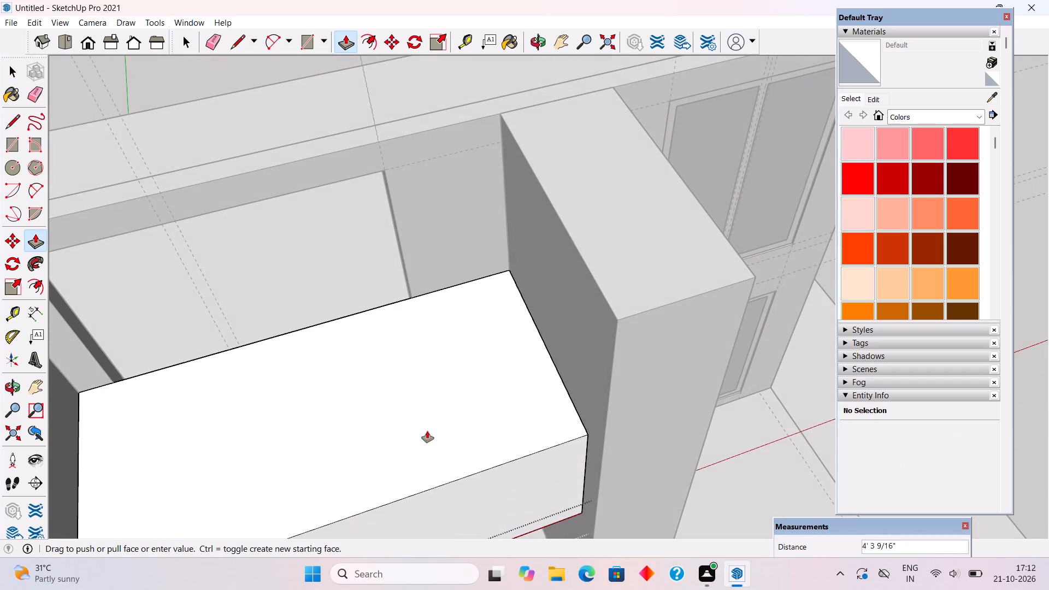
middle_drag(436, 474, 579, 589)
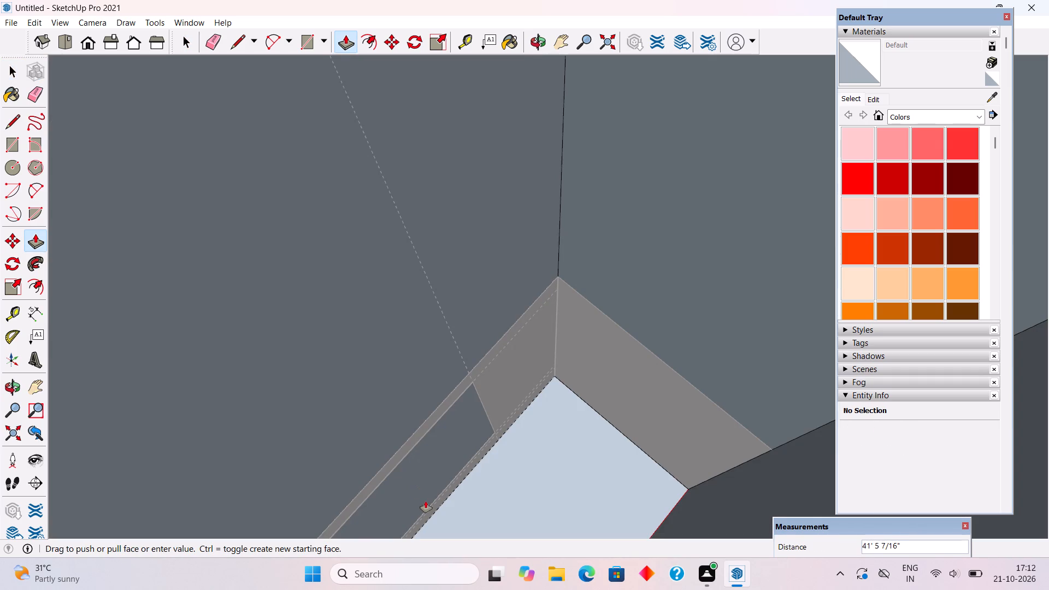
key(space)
Push/Pull the canopy slab's top face up 6", level with the sill of the opening, and close its group.
scroll(476, 485, down, 5)
middle_drag(227, 383, 565, 267)
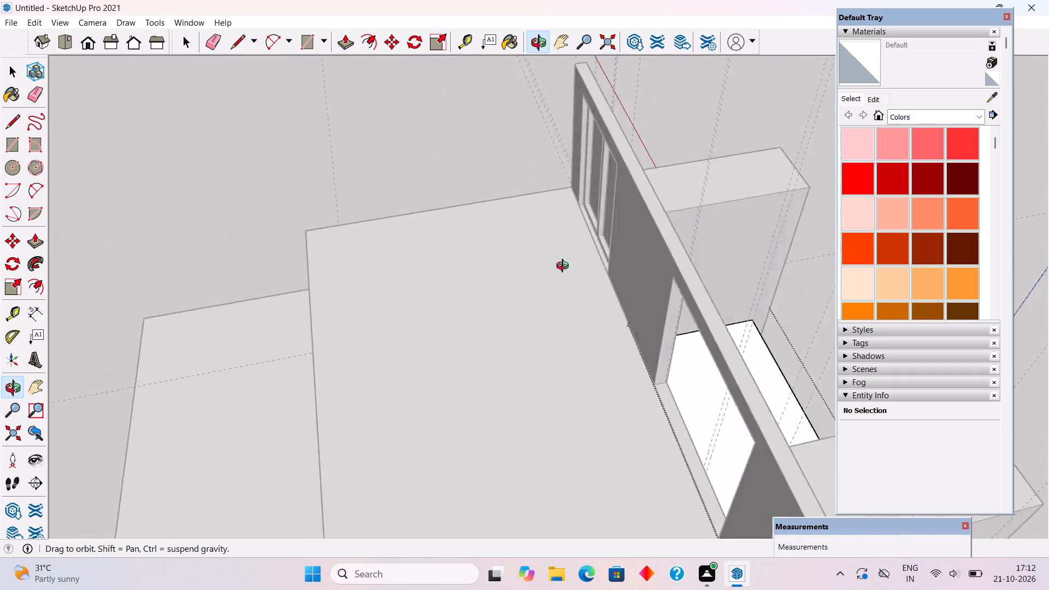
middle_drag(565, 267, 602, 271)
scroll(743, 368, up, 3)
middle_drag(741, 378, 677, 337)
click(693, 353)
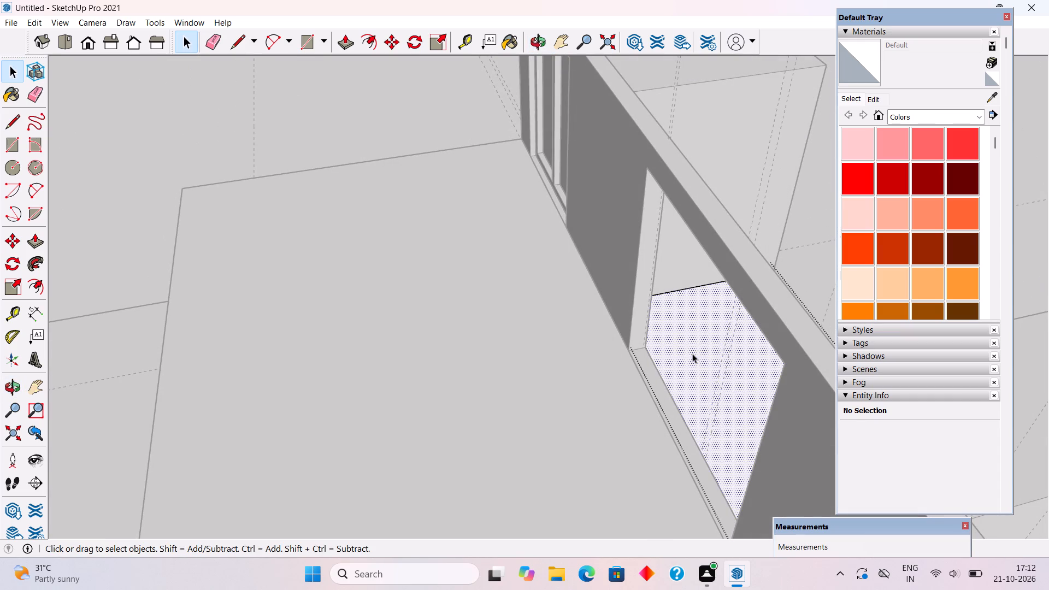
key(p)
click(690, 352)
click(661, 400)
key(space)
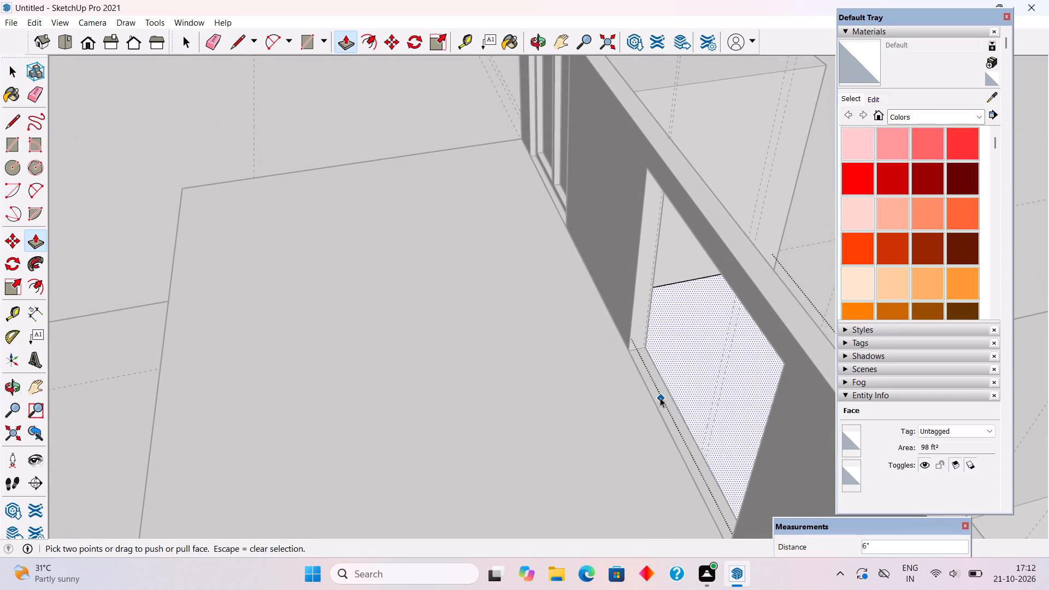
scroll(608, 369, down, 14)
click(710, 305)
Examine the facade from the front and above, checking the canopy, the opening above it and the slab behind.
middle_drag(687, 328, 106, 232)
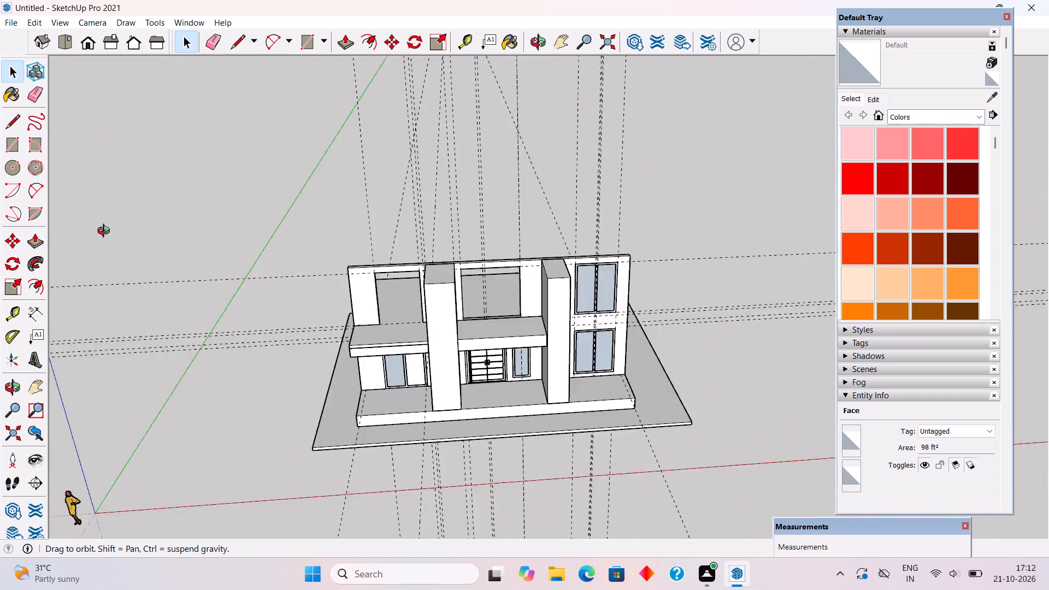
middle_drag(106, 232, 47, 205)
scroll(358, 299, up, 3)
scroll(526, 339, up, 4)
middle_drag(559, 325, 632, 232)
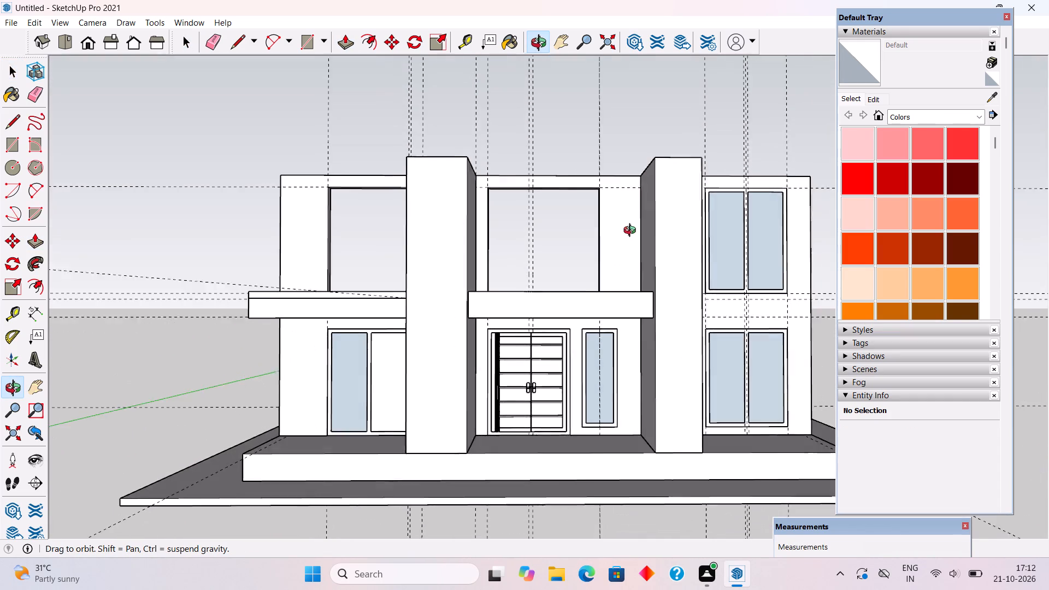
middle_drag(632, 232, 655, 323)
scroll(528, 312, up, 4)
middle_drag(560, 282, 559, 369)
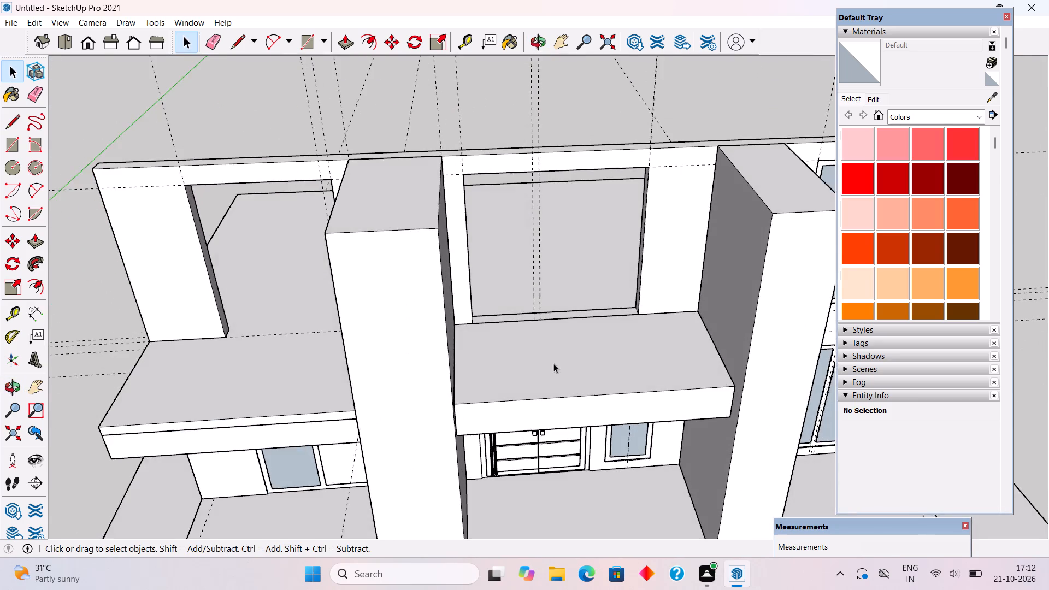
scroll(538, 306, up, 4)
scroll(537, 302, down, 5)
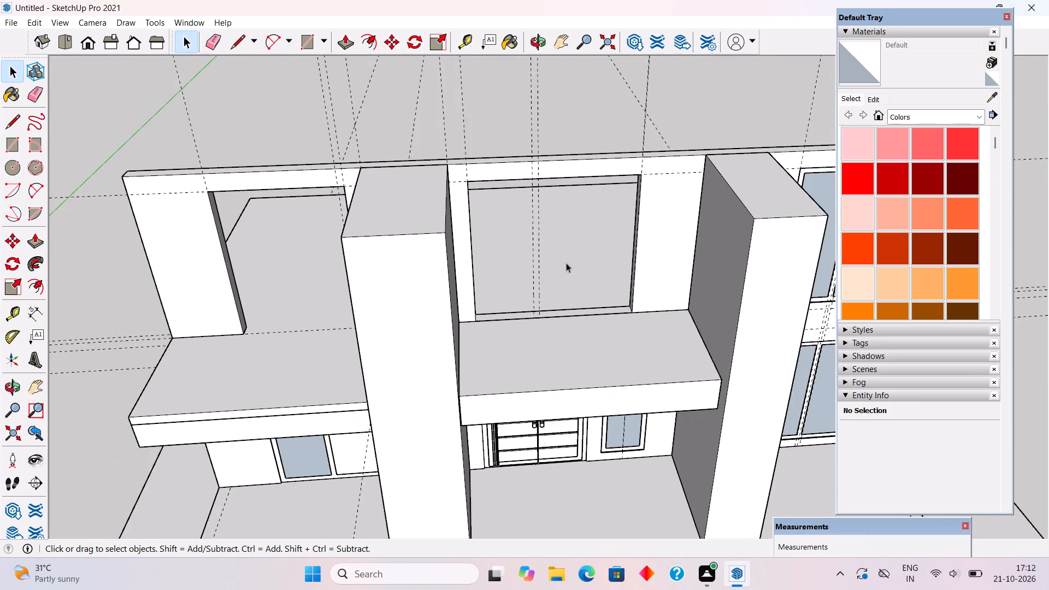
middle_drag(565, 262, 549, 487)
scroll(562, 391, up, 4)
click(580, 331)
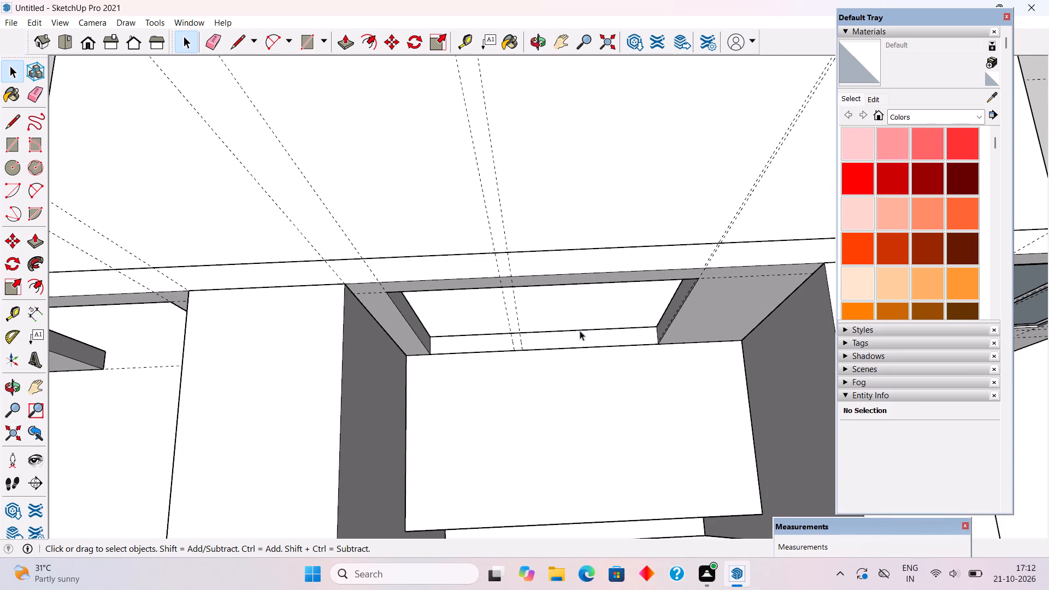
triple_click(580, 331)
click(580, 331)
double_click(580, 331)
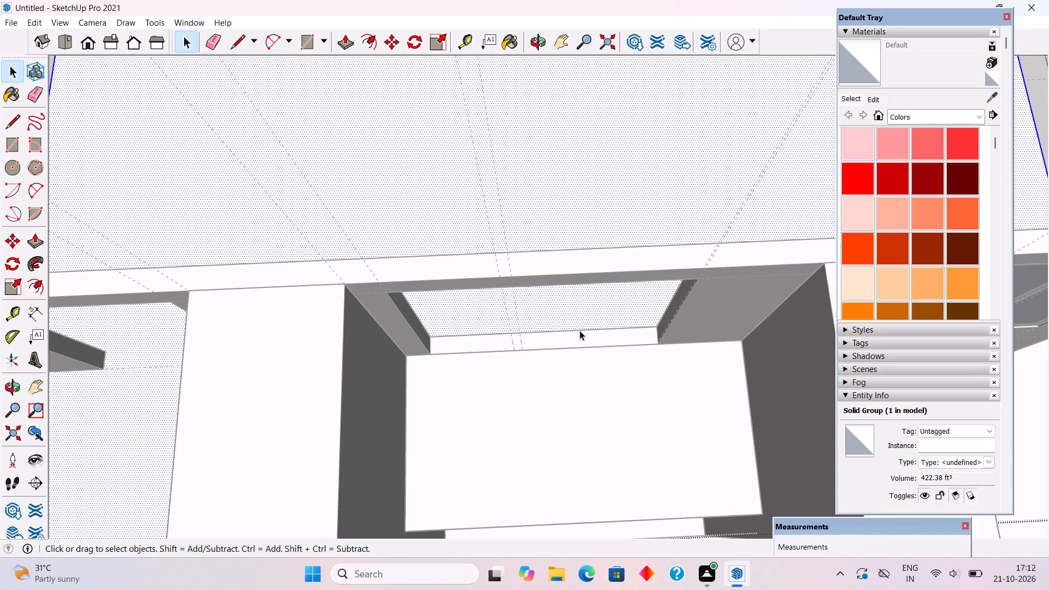
scroll(580, 331, down, 5)
scroll(580, 331, up, 1)
scroll(576, 337, down, 14)
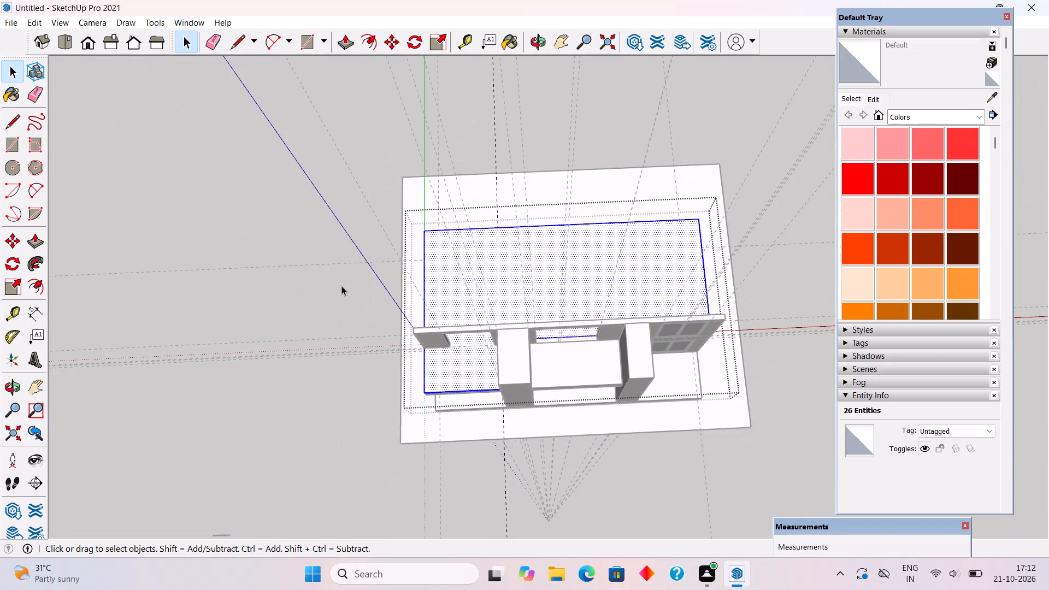
click(293, 249)
Draw a 9' 6" by 9' rectangle filling the window opening above the canopy.
middle_drag(524, 341, 457, 73)
scroll(600, 367, up, 2)
middle_drag(598, 342, 612, 303)
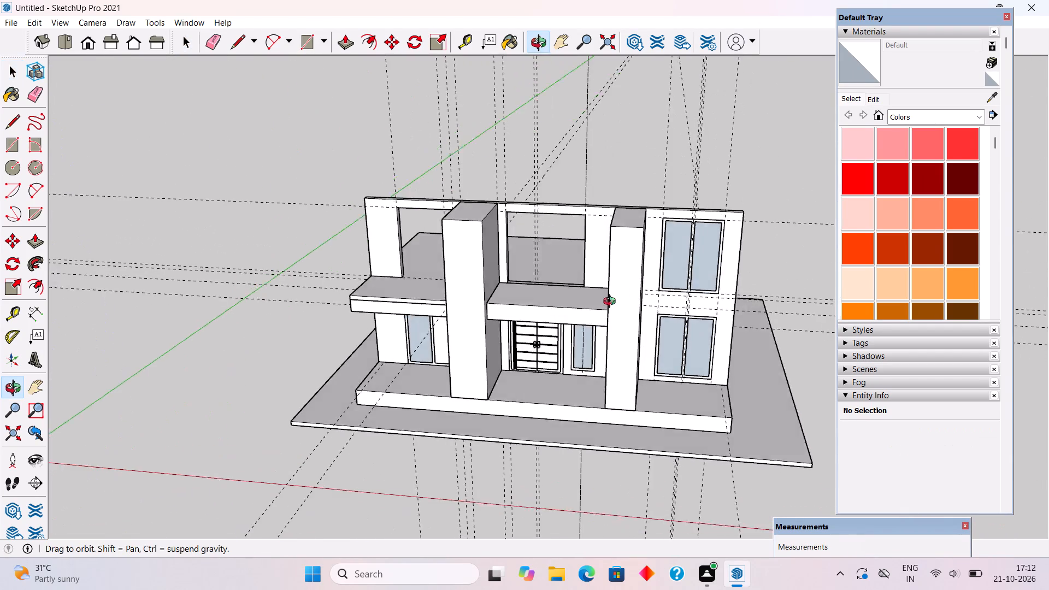
middle_drag(612, 303, 657, 297)
scroll(642, 282, up, 4)
scroll(571, 185, up, 5)
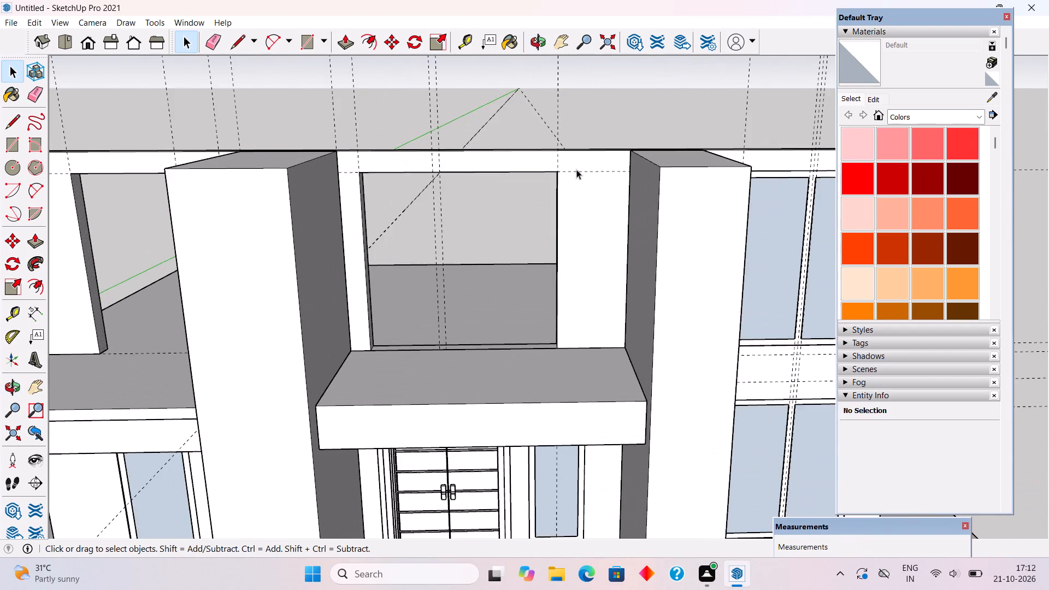
scroll(576, 169, up, 2)
key(r)
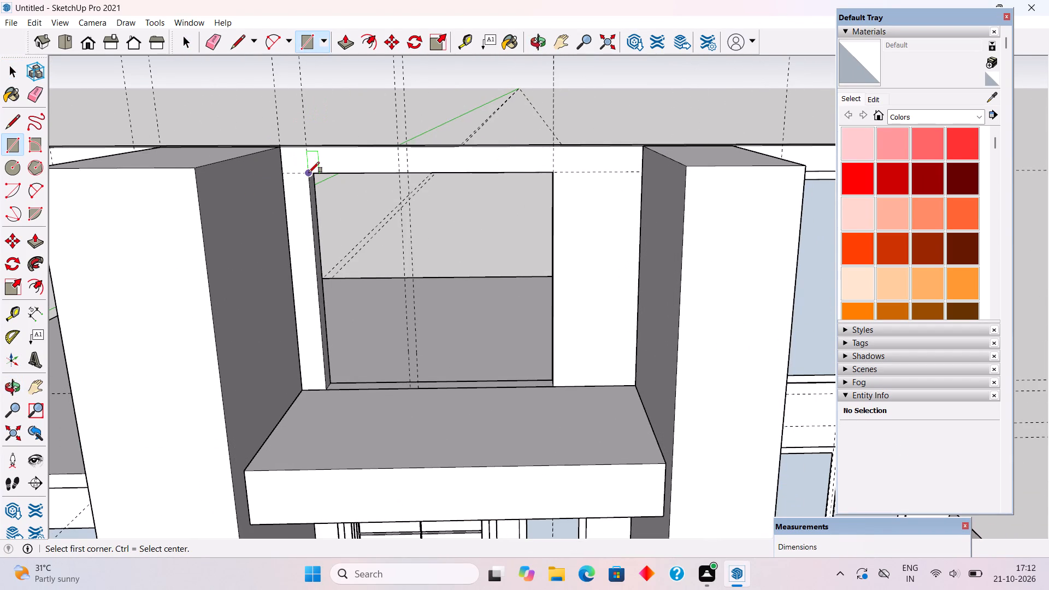
click(309, 173)
click(554, 383)
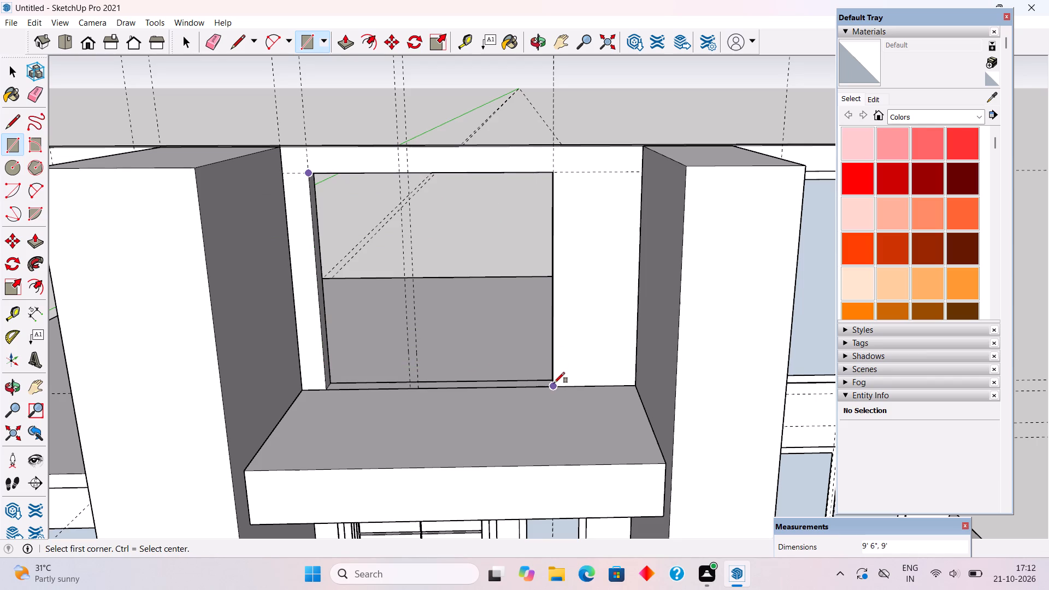
Offset the window rectangle's edges 4" inward to outline the frame.
key(f)
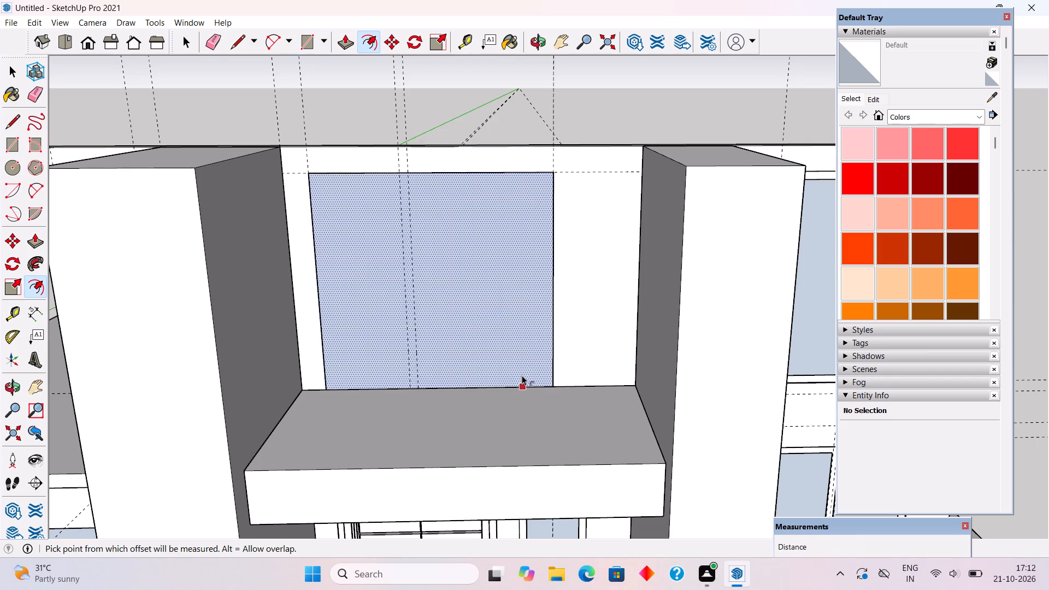
click(522, 375)
text(4")
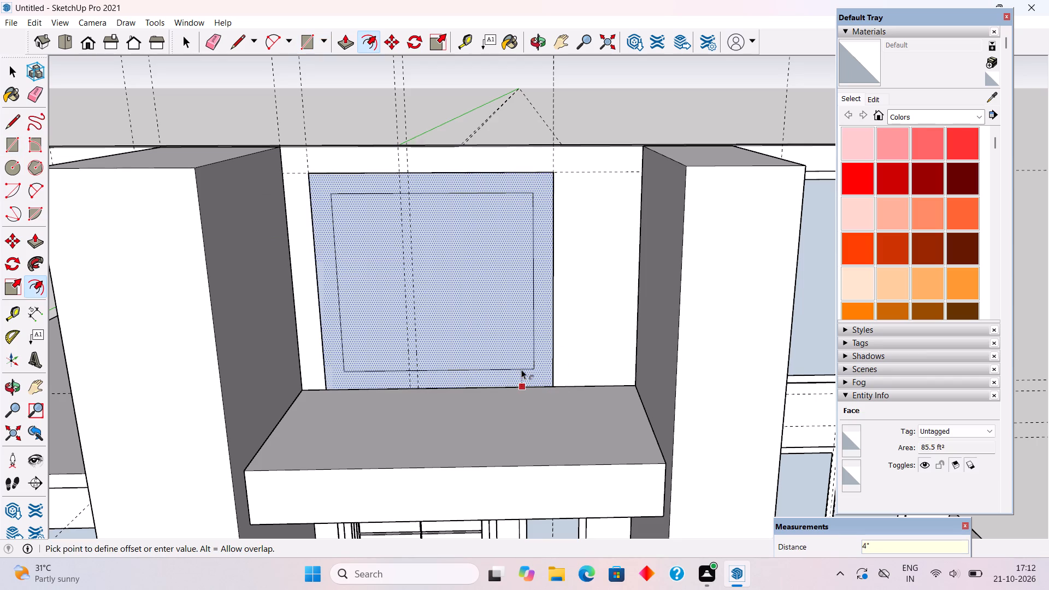
key(Return)
Draw two vertical mullion lines 8' 4" long along the paired guides between the inner frame's top and bottom edges.
key(l)
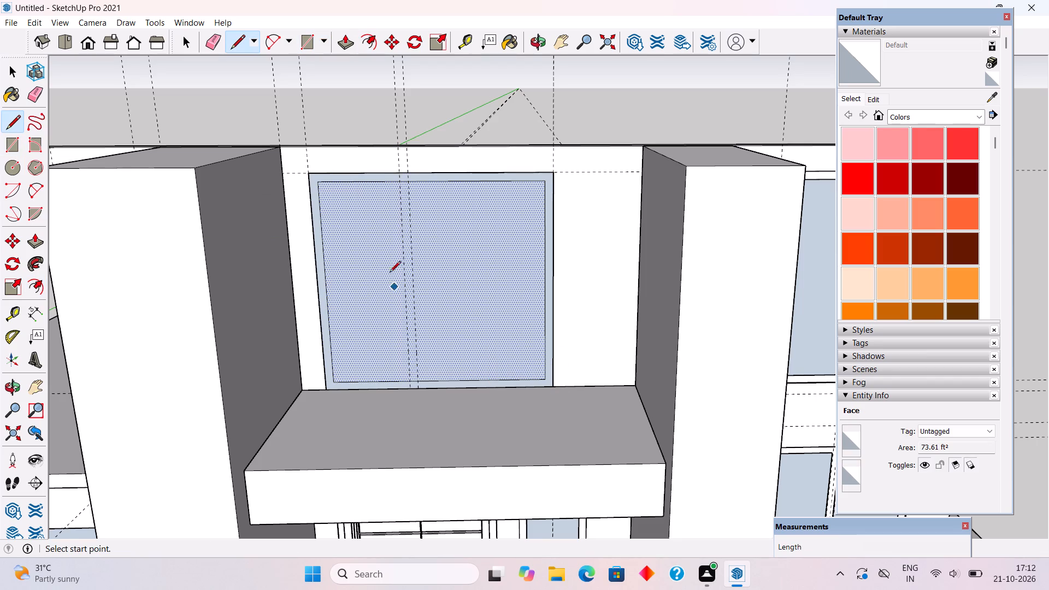
click(398, 183)
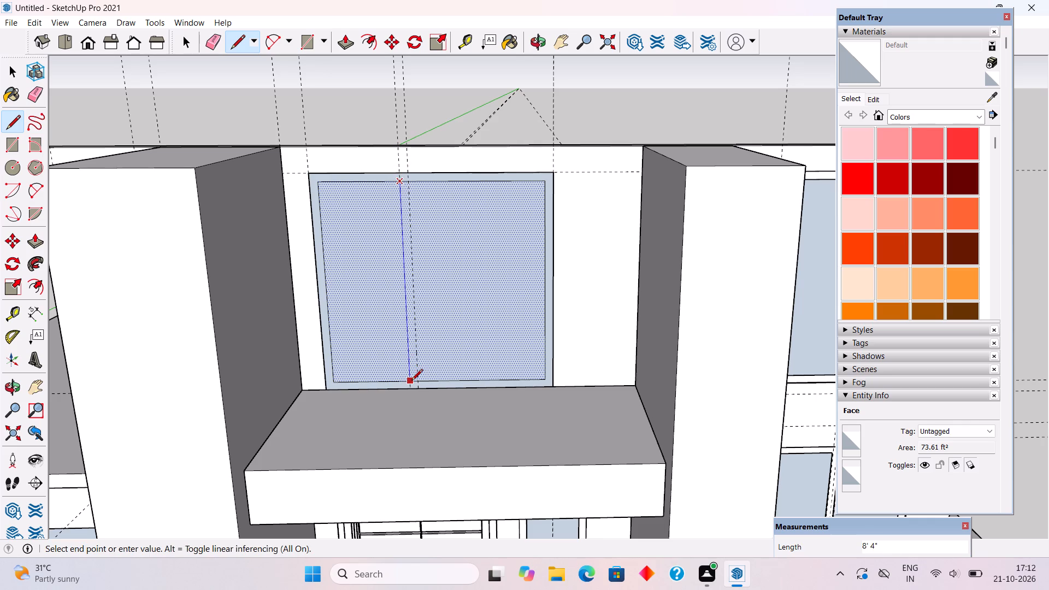
click(409, 382)
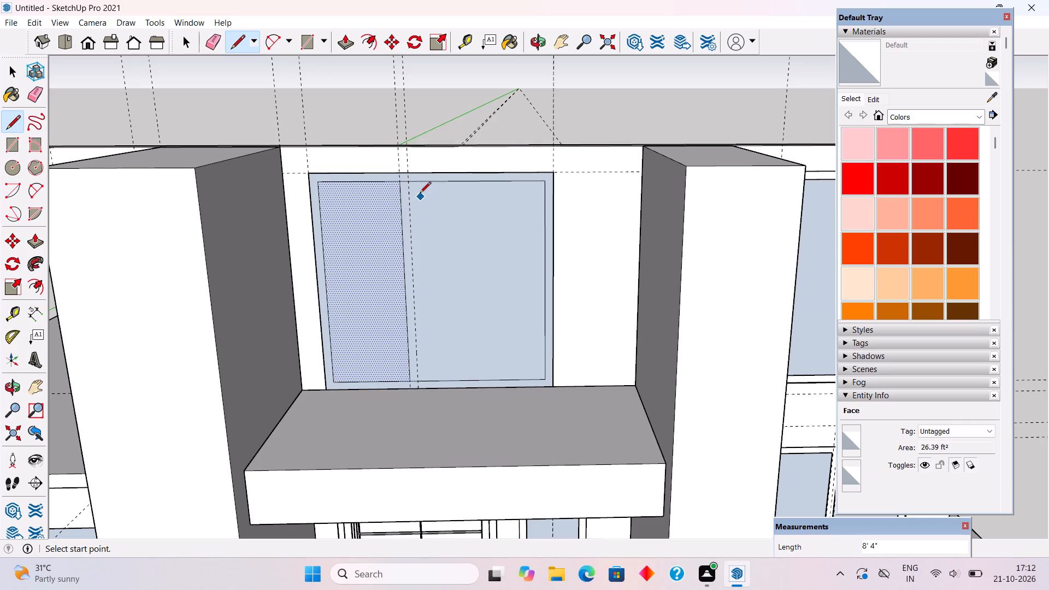
click(410, 181)
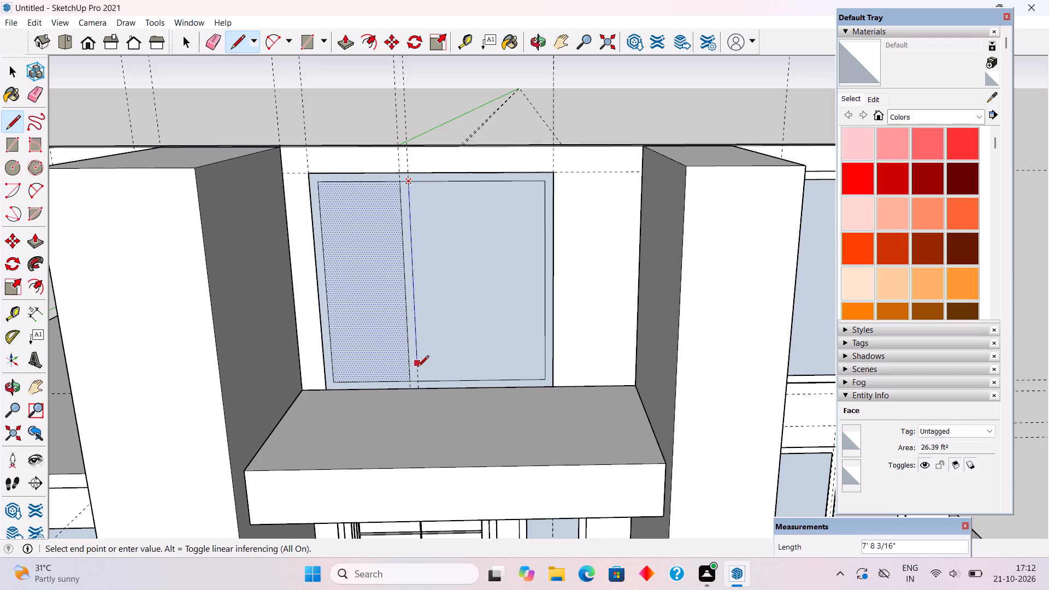
click(420, 382)
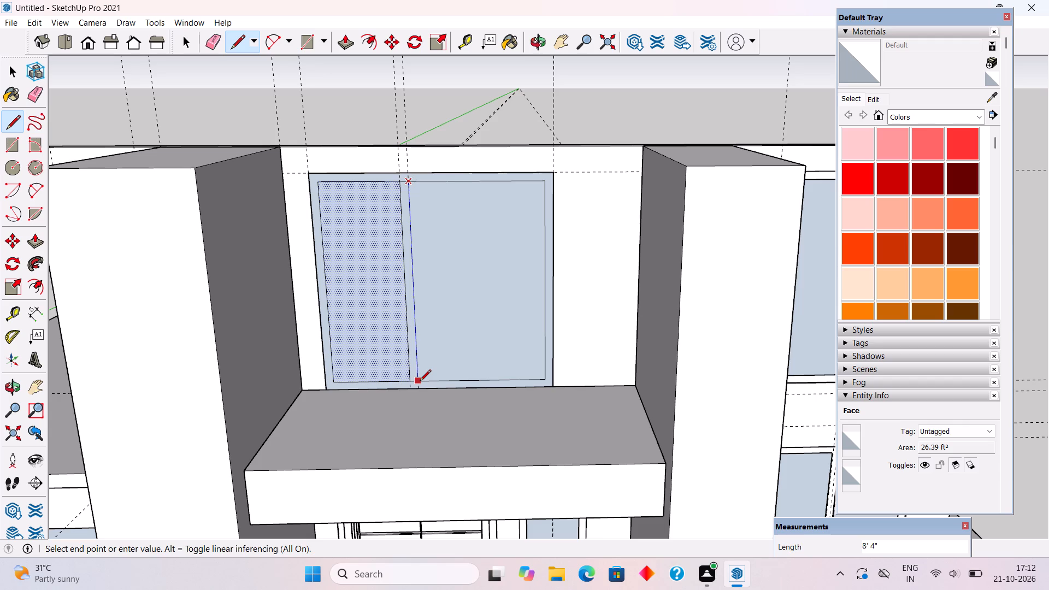
Erase the short inner frame edges between the two mullion lines at the bottom and top.
key(e)
scroll(401, 393, up, 2)
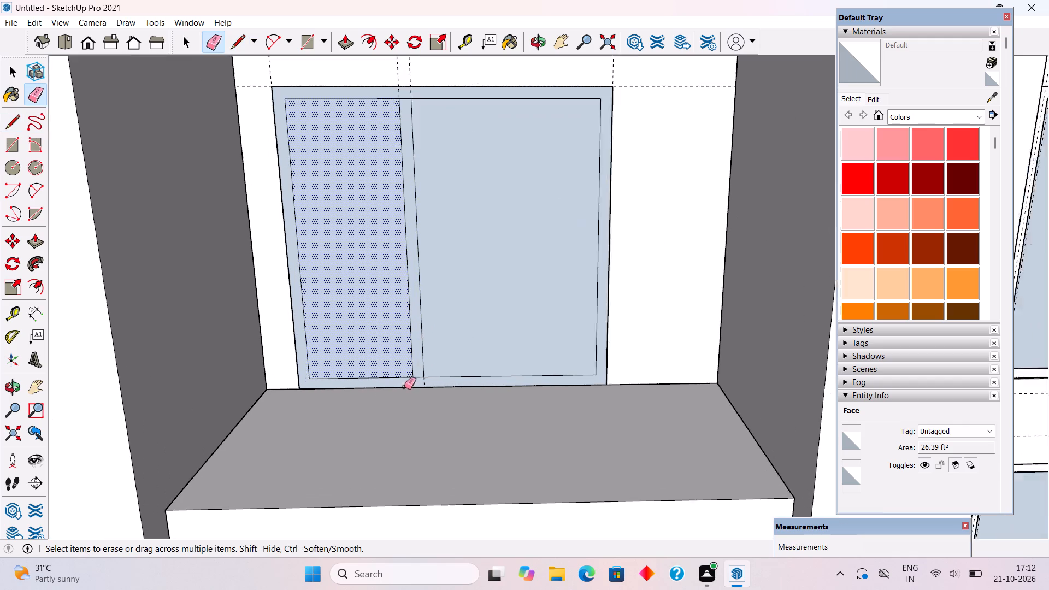
scroll(404, 387, up, 2)
click(421, 374)
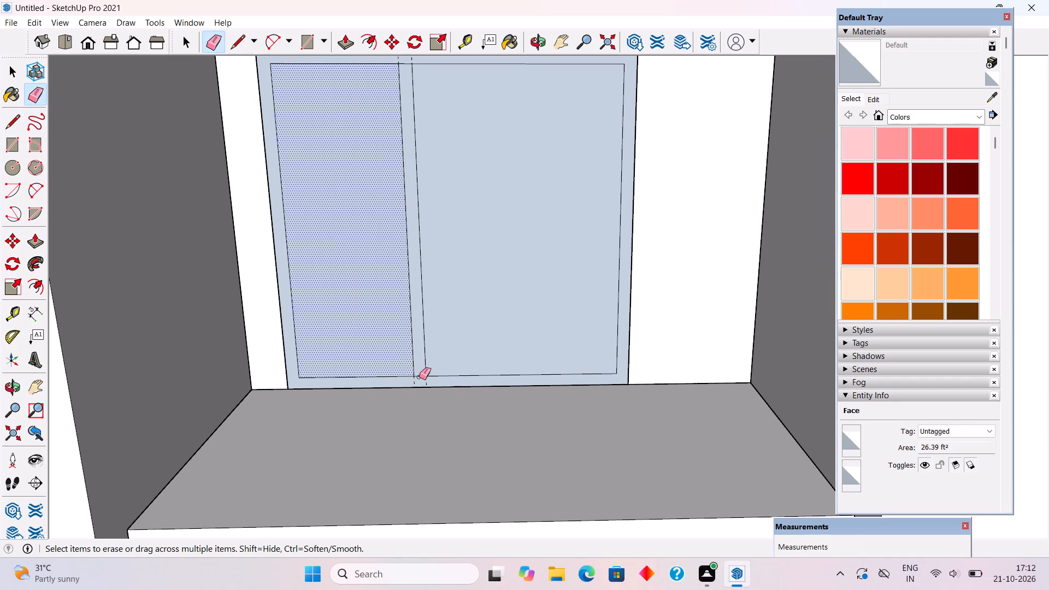
click(419, 376)
scroll(409, 392, down, 6)
scroll(411, 217, up, 2)
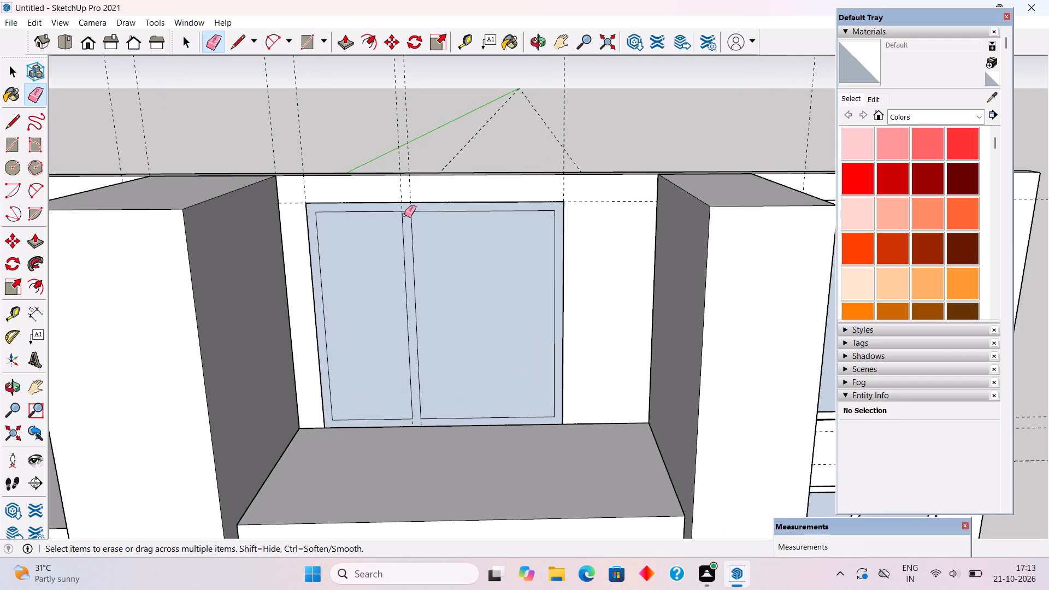
click(406, 211)
key(space)
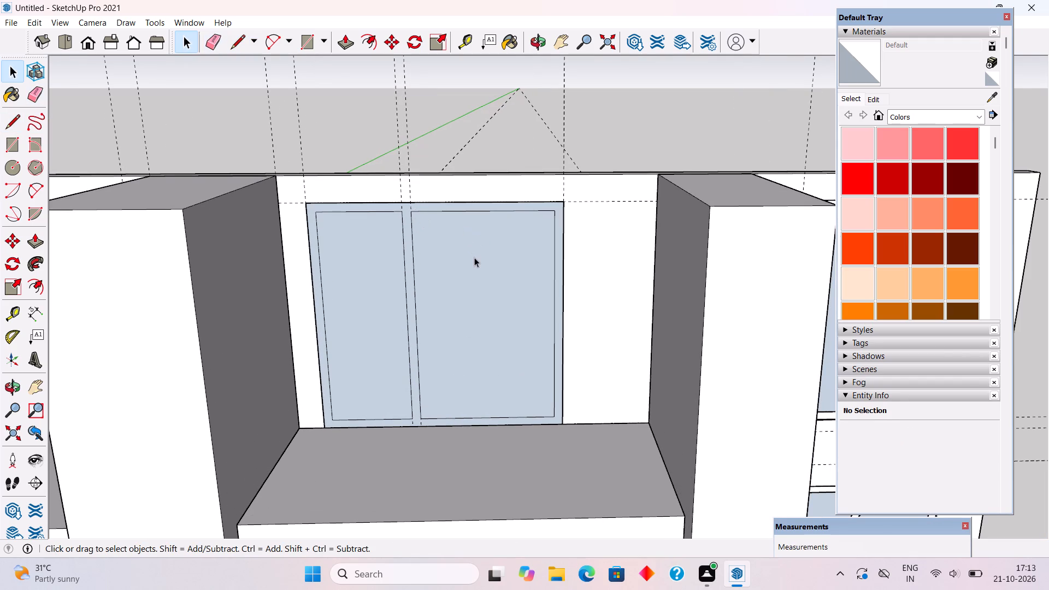
Delete the two pane faces inside the window frame above the canopy, leaving both openings empty.
click(477, 249)
key(Delete)
click(340, 316)
key(Delete)
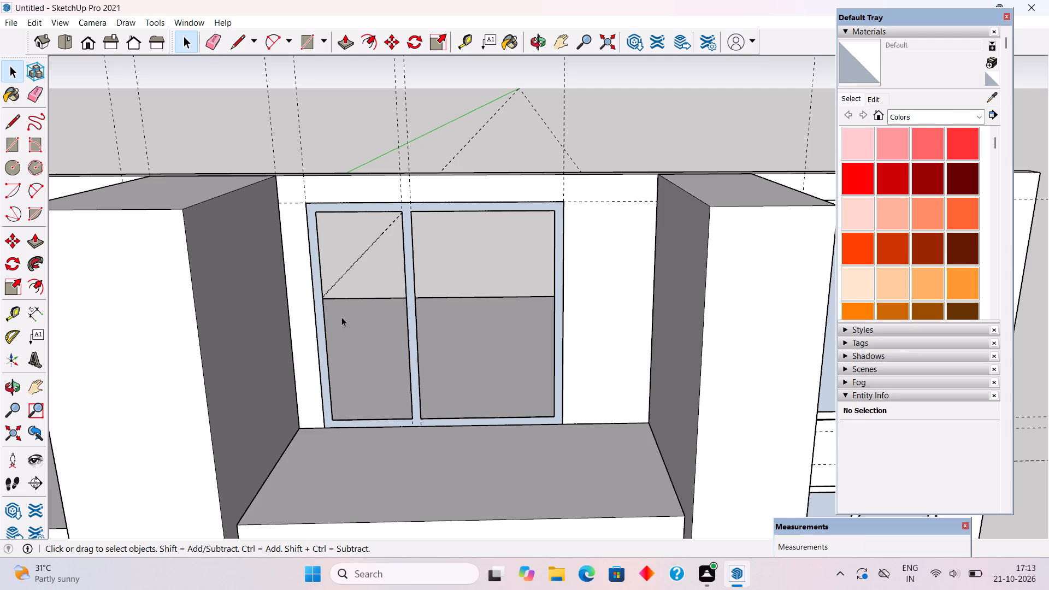
Push/Pull the window frame face with its mullion outward by 4".
key(p)
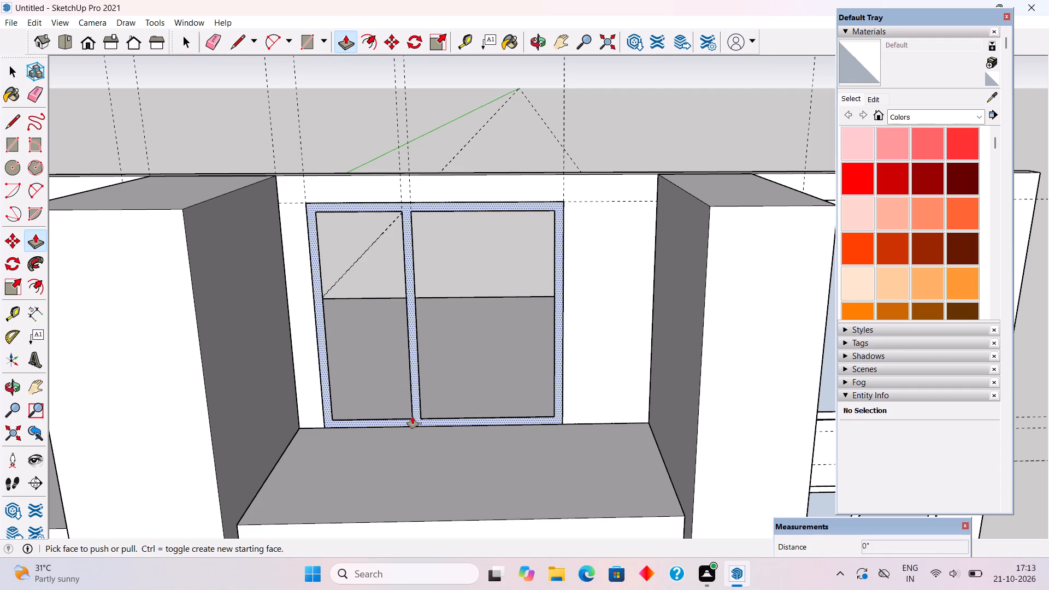
click(412, 417)
text(4")
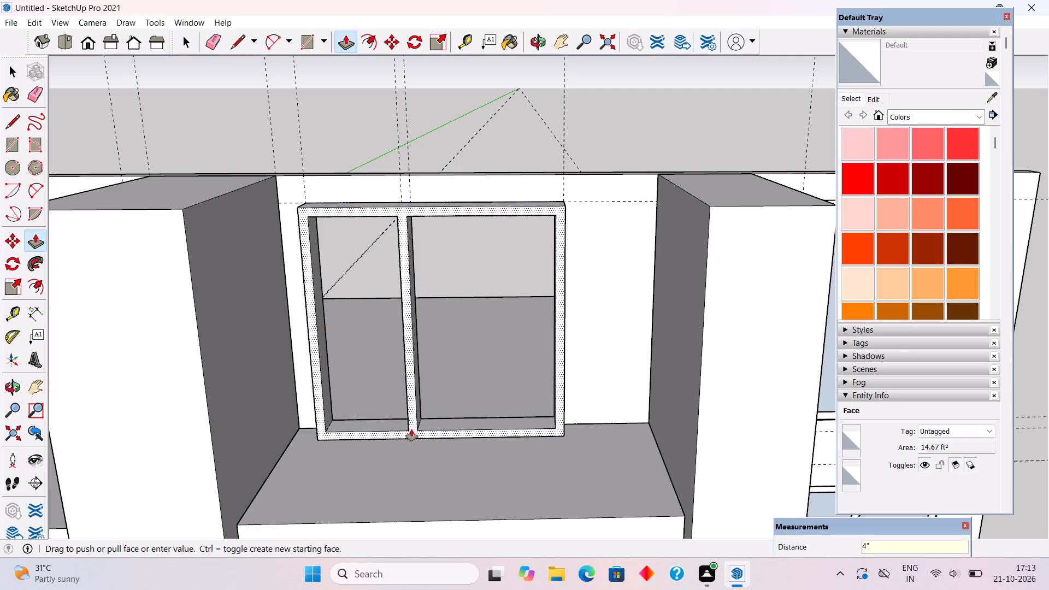
key(Return)
Select all the connected geometry of the extruded window frame and make it a group.
key(space)
triple_click(412, 423)
click(412, 423)
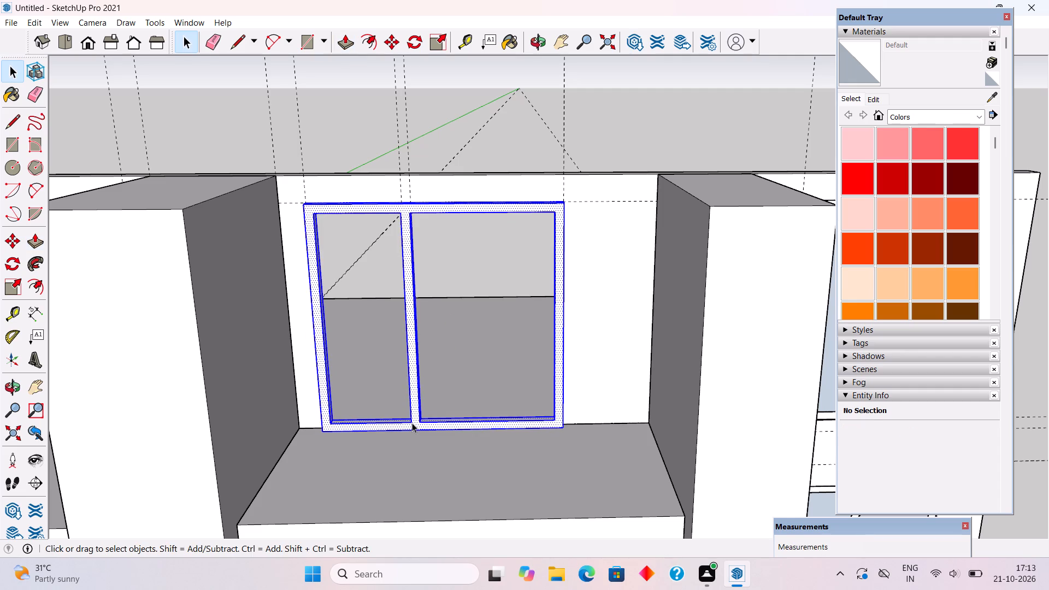
right_click(412, 423)
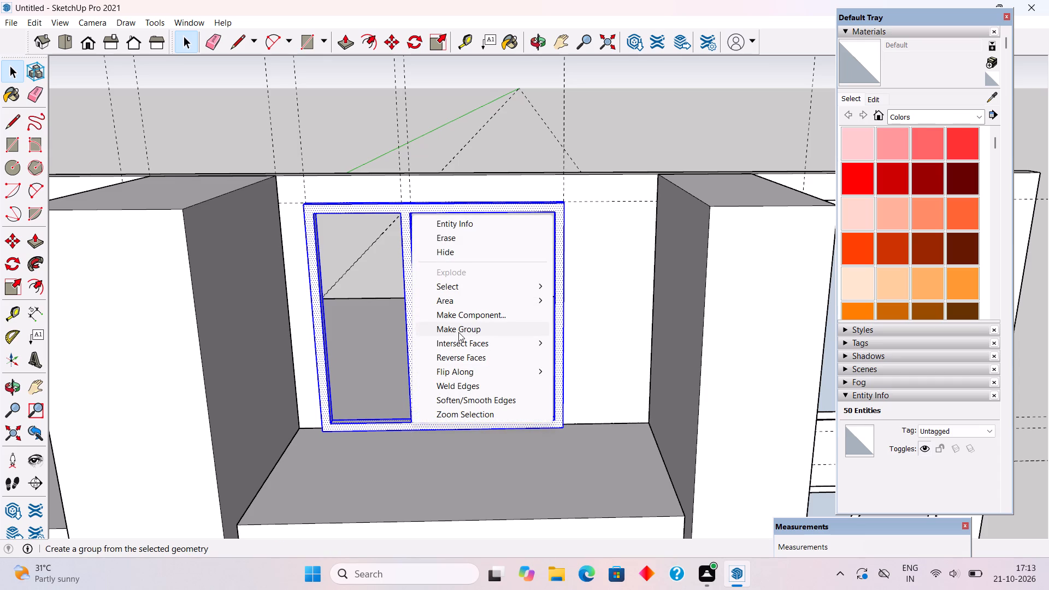
click(458, 332)
click(466, 274)
Move the window frame group 4" back into the opening so its front sits flush with the wall face.
scroll(524, 470, up, 5)
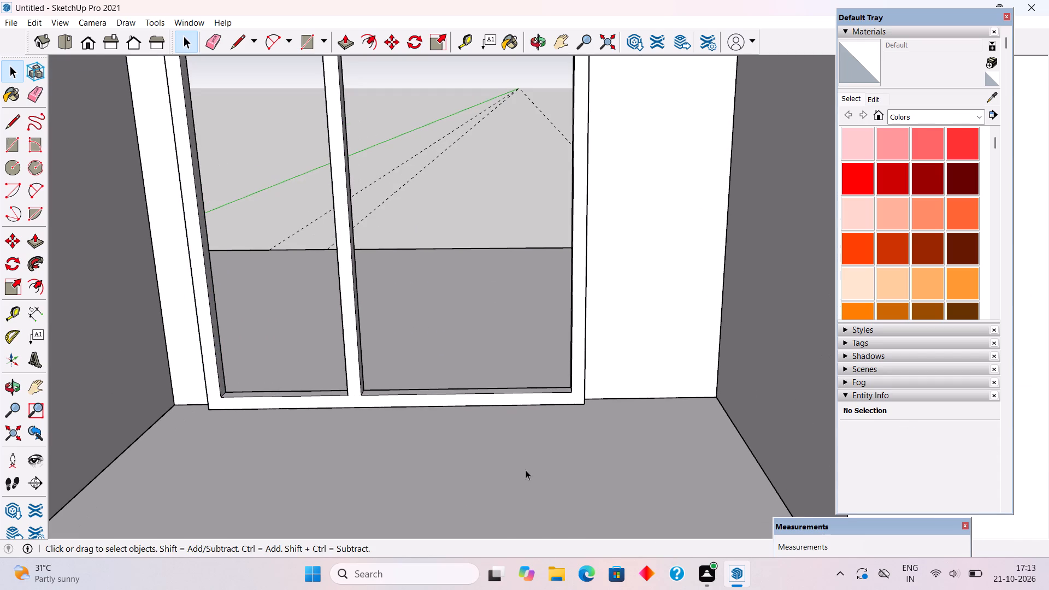
key(m)
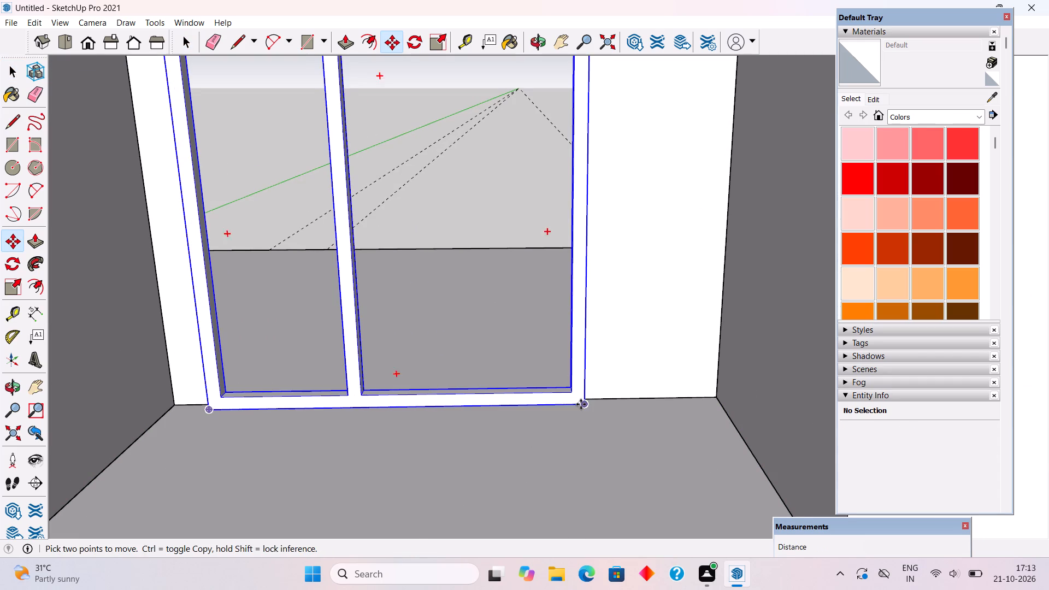
click(581, 404)
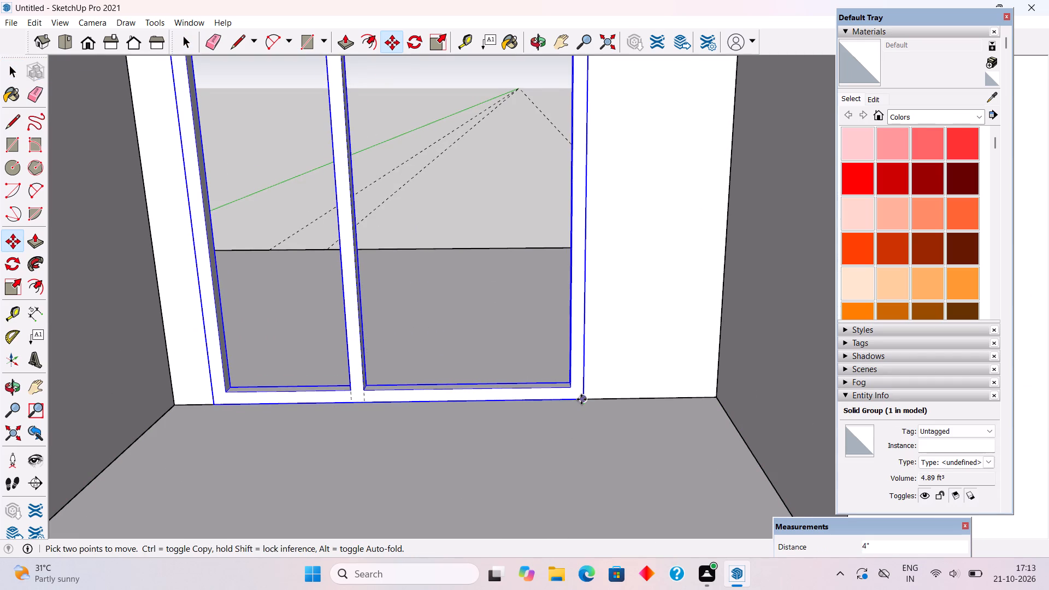
click(581, 399)
Move the window frame group a further 1" inward to recess it behind the wall face.
scroll(576, 406, up, 15)
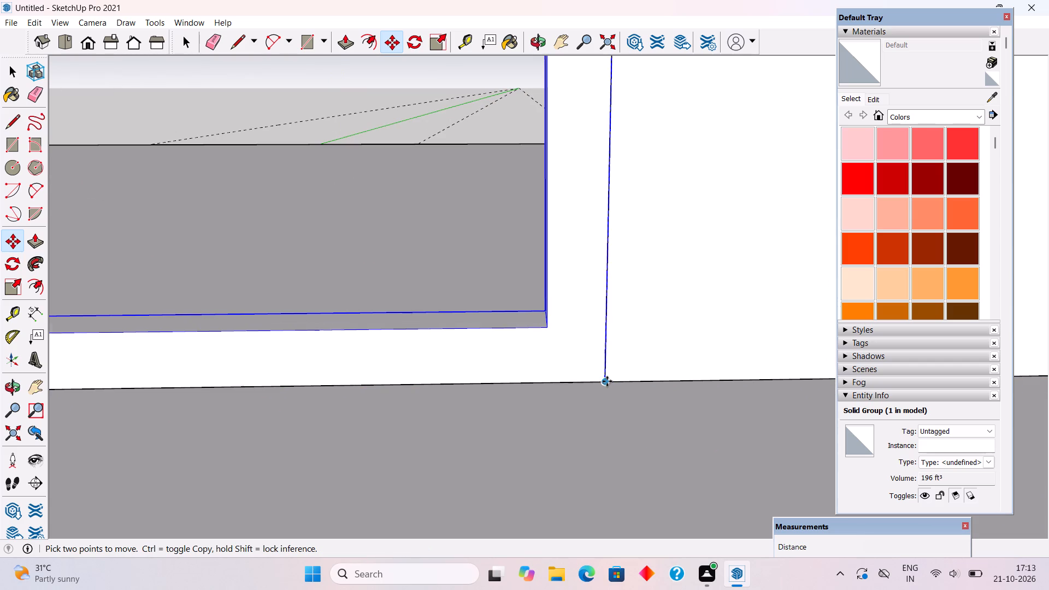
click(607, 382)
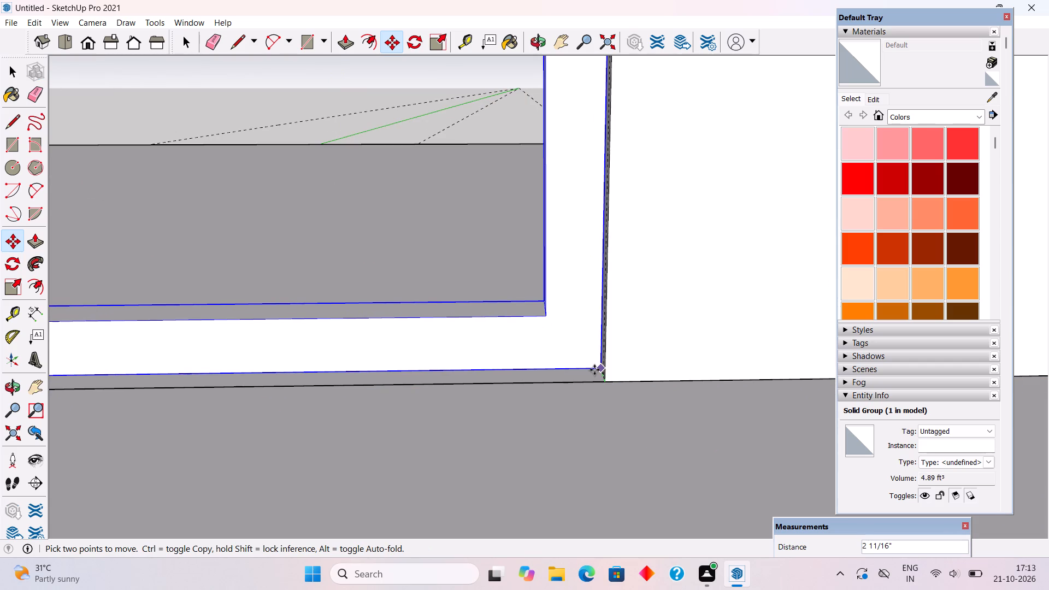
text(1")
key(Return)
key(space)
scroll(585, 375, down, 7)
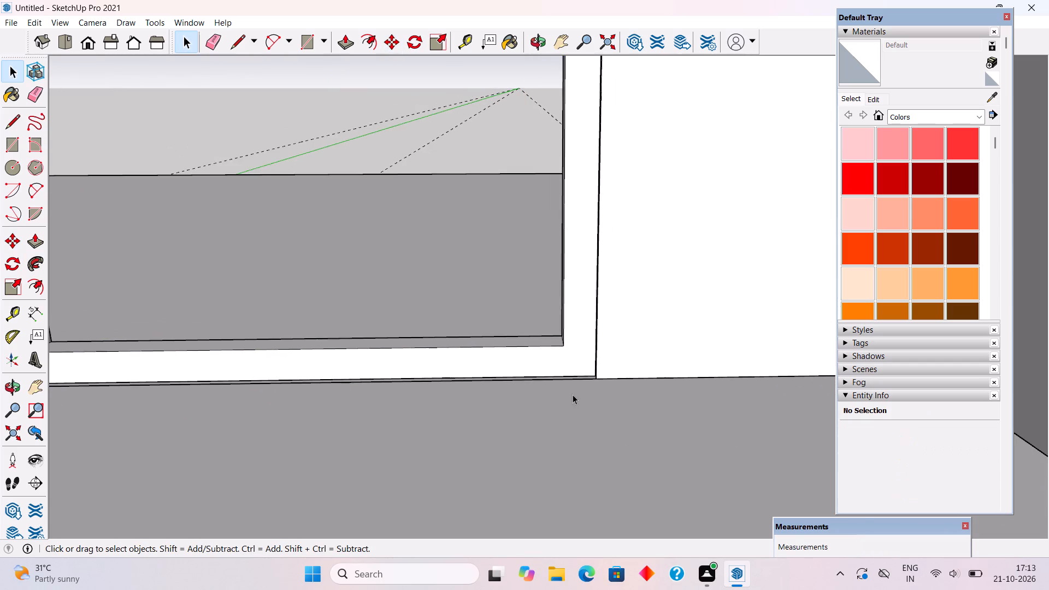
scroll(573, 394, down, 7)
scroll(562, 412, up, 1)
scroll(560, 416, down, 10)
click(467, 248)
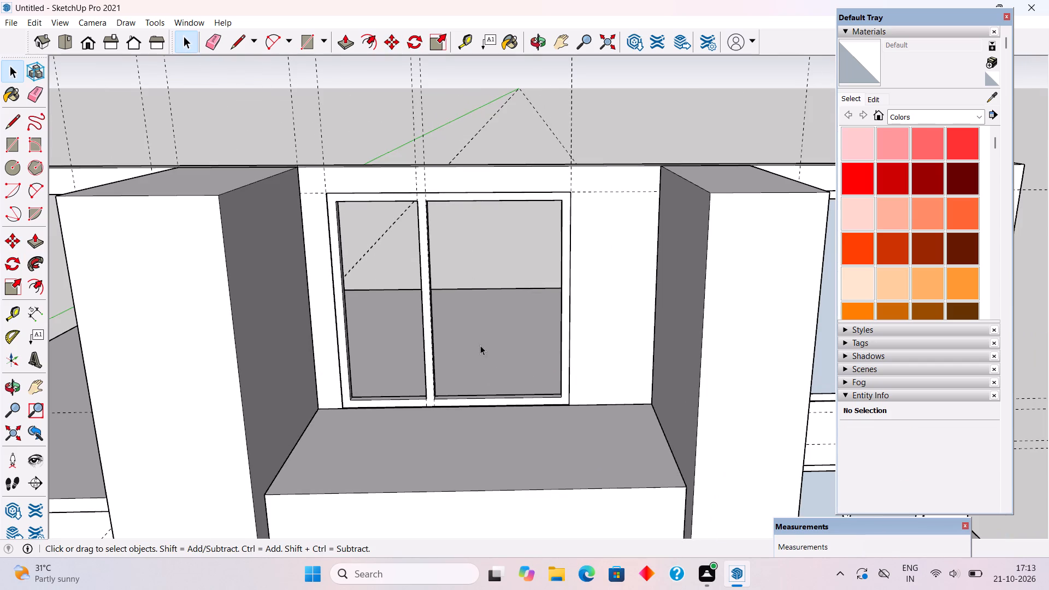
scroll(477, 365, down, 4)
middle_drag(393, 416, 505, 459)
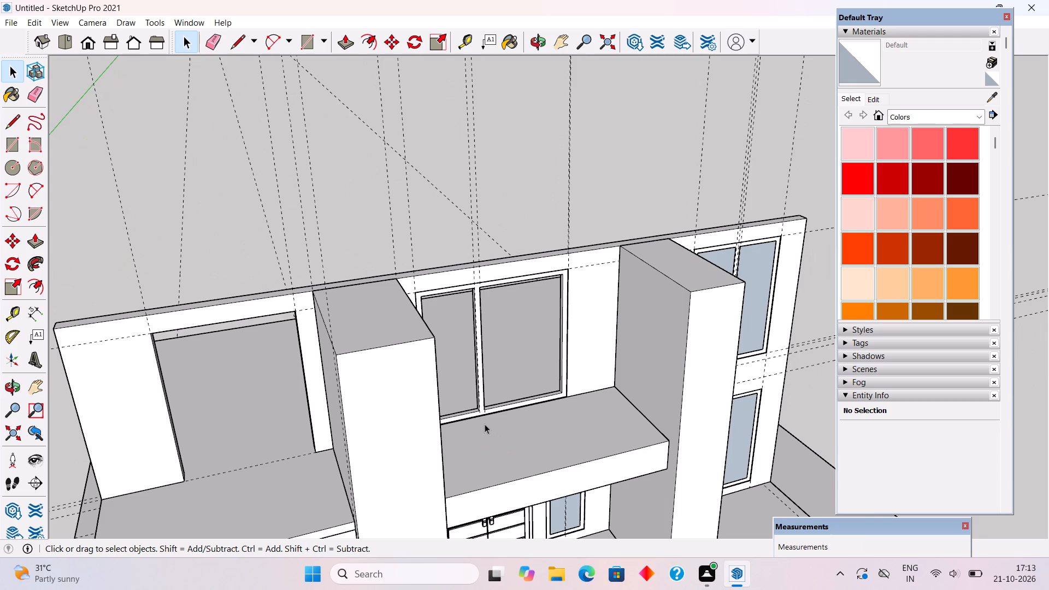